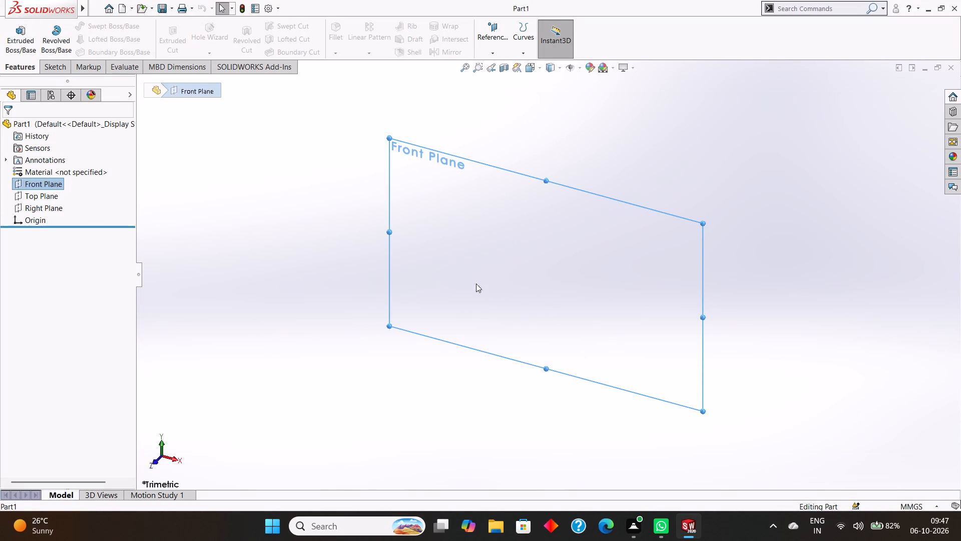
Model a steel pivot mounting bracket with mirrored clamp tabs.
Sketch two concentric circles centred on the origin of the Front Plane, with diameters about 33 mm and 51 mm.
{"action": "left_click", "coordinate": [63, 69]}
{"action": "left_click", "coordinate": [116, 27]}
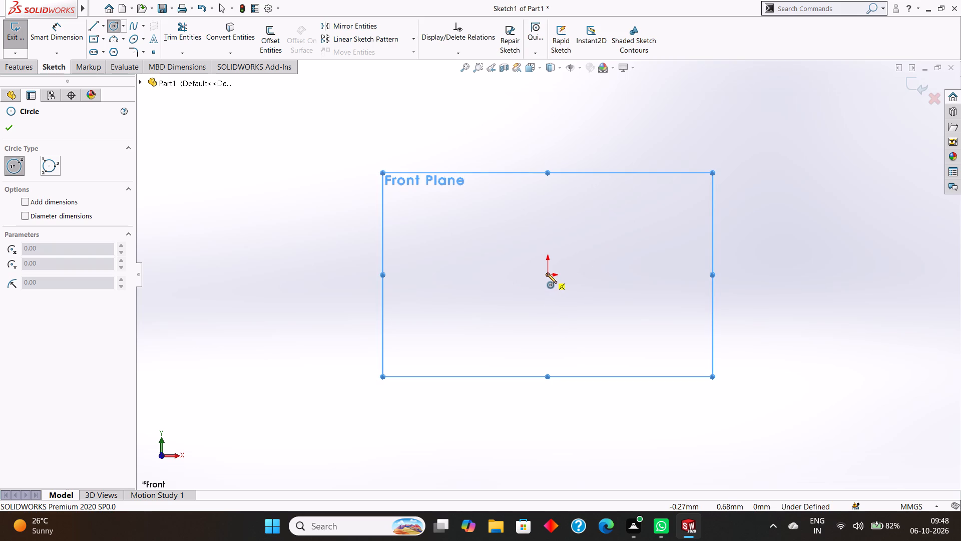
{"action": "left_click_drag", "start_coordinate": [547, 274], "coordinate": [565, 298]}
{"action": "left_click_drag", "start_coordinate": [546, 275], "coordinate": [568, 310]}
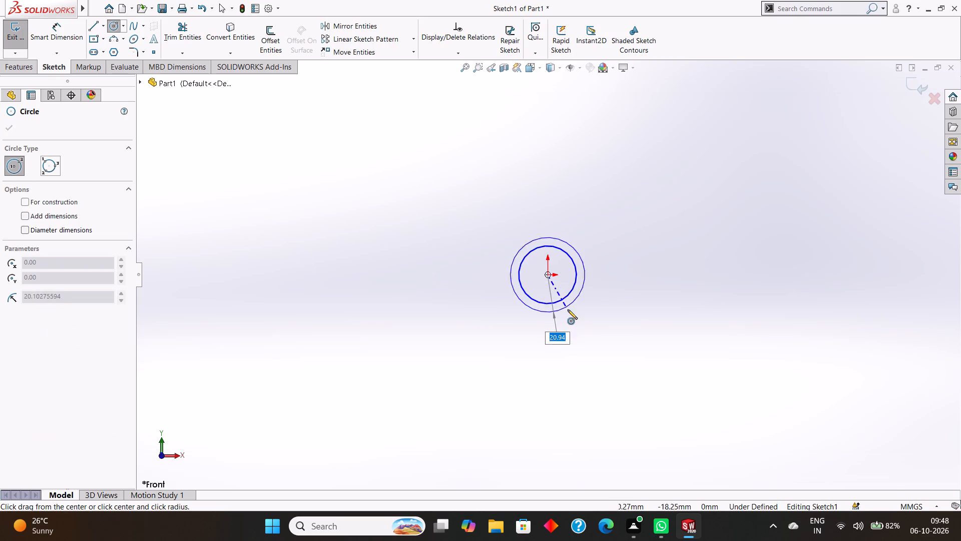
{"action": "left_click_drag", "start_coordinate": [568, 310], "coordinate": [572, 316]}
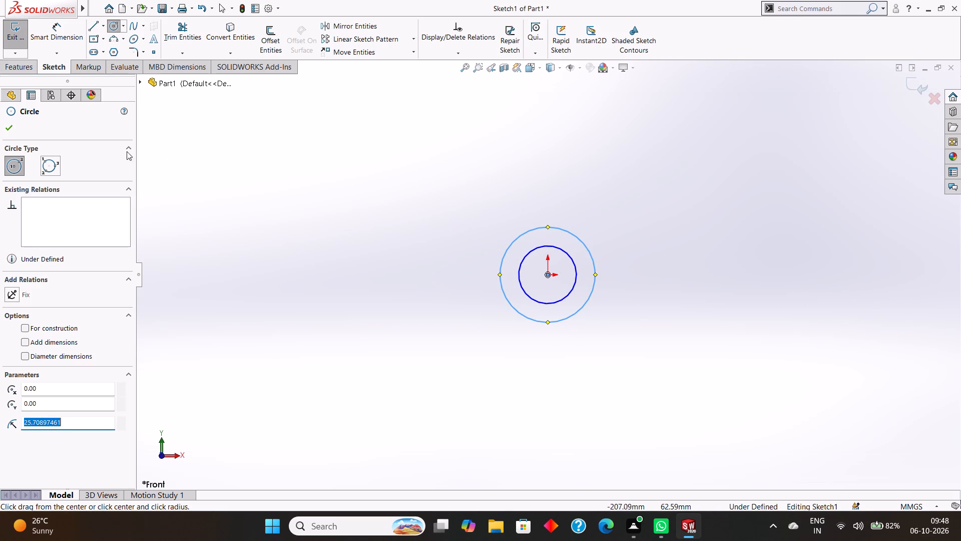
{"action": "left_click", "coordinate": [12, 128]}
Dimension the outer circle to 54 mm diameter and the inner circle to 23 mm diameter.
{"action": "left_click", "coordinate": [55, 33]}
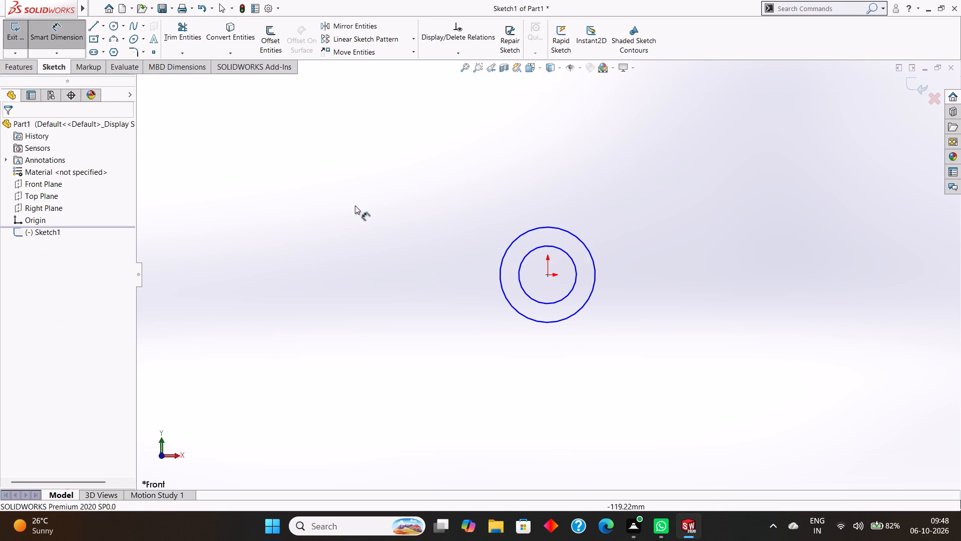
{"action": "left_click_drag", "start_coordinate": [520, 236], "coordinate": [508, 236]}
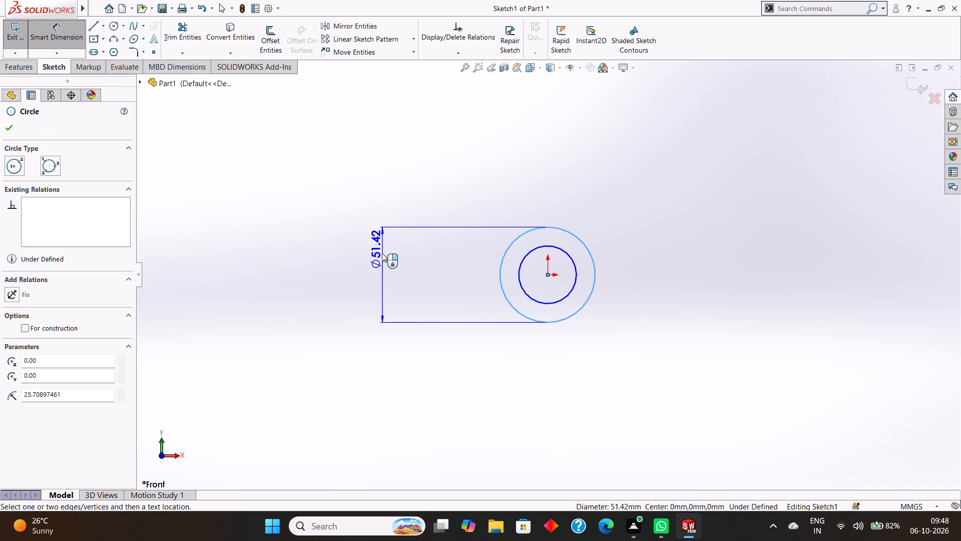
{"action": "left_click", "coordinate": [380, 272]}
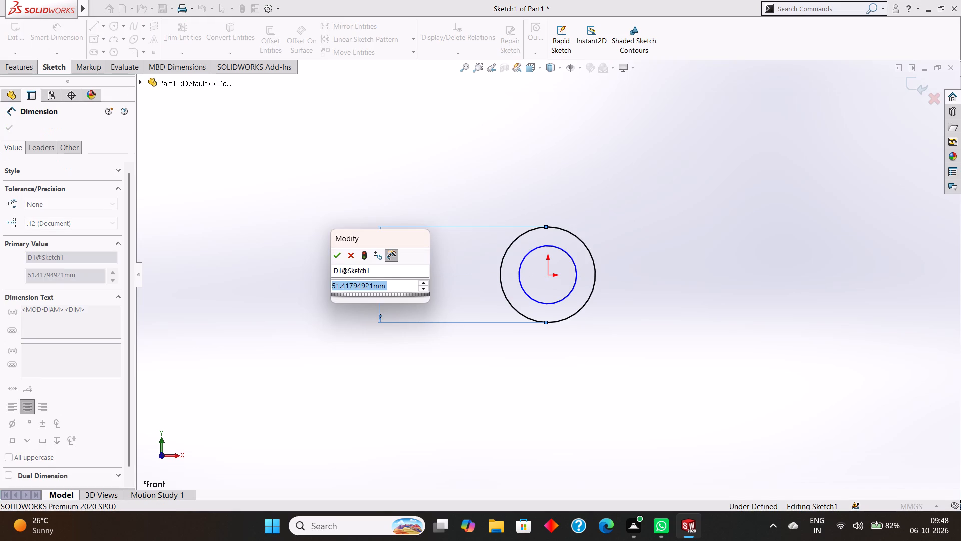
{"action": "type", "text": "54"}
{"action": "key", "text": "Return"}
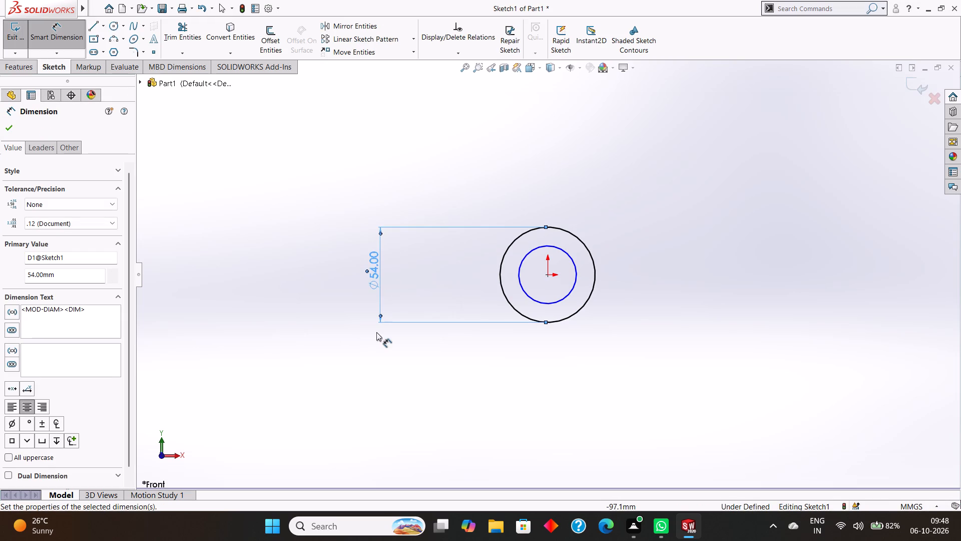
{"action": "left_click", "coordinate": [530, 253]}
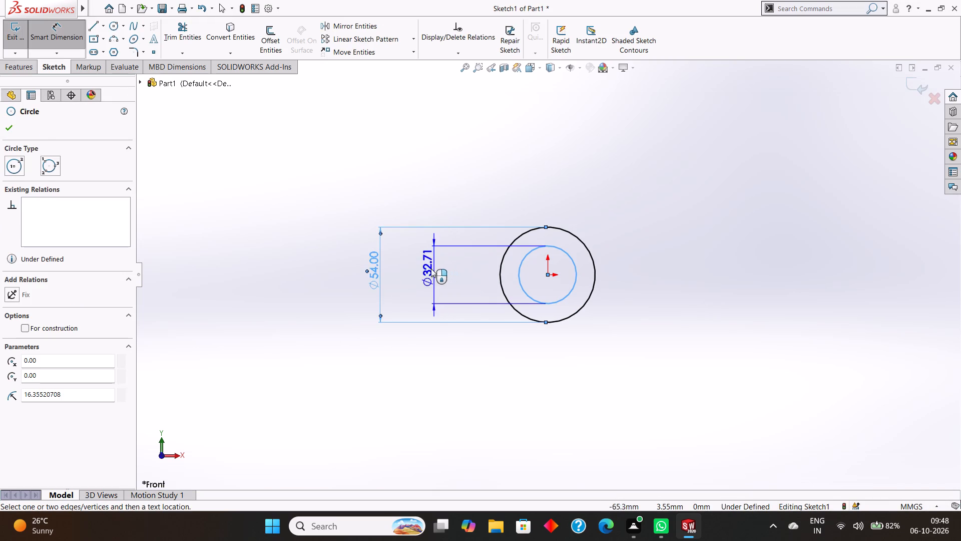
{"action": "left_click", "coordinate": [423, 268]}
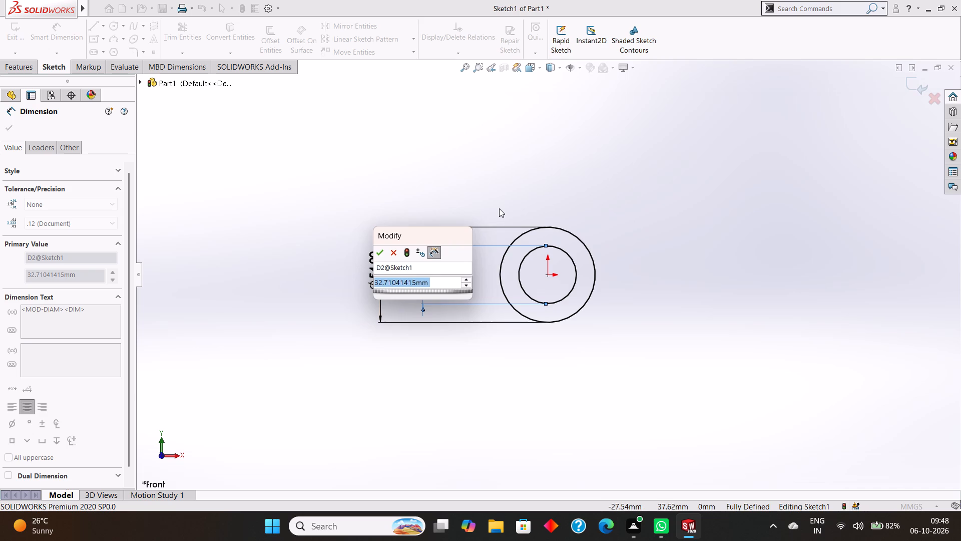
{"action": "type", "text": "23"}
{"action": "key", "text": "Return"}
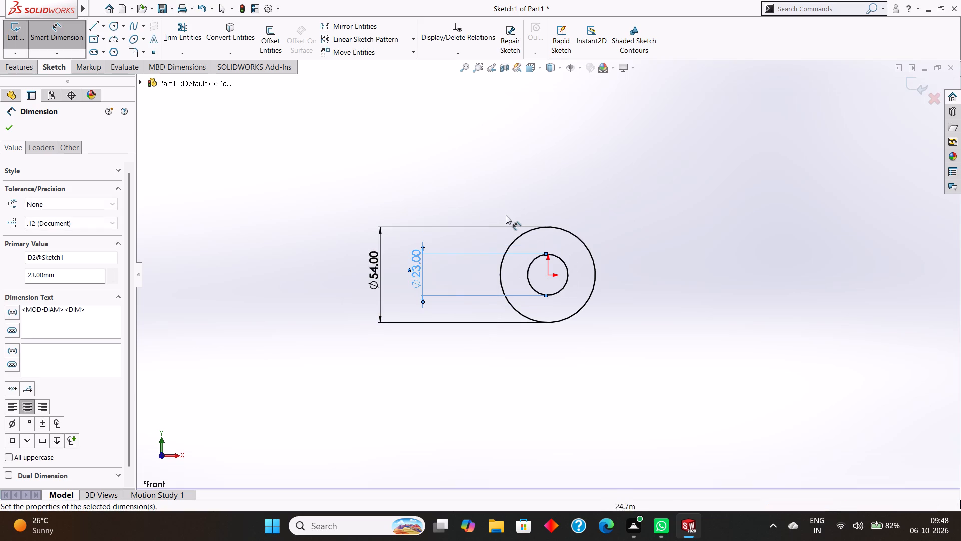
{"action": "left_click", "coordinate": [7, 131]}
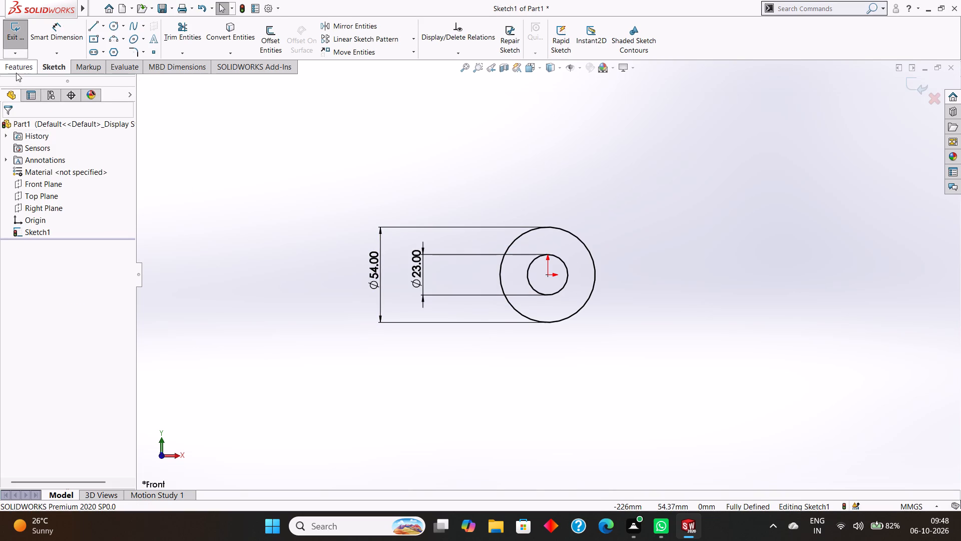
Extrude the ring profile as a blind boss with a depth of 38 mm.
{"action": "left_click", "coordinate": [16, 73]}
{"action": "left_click", "coordinate": [18, 48]}
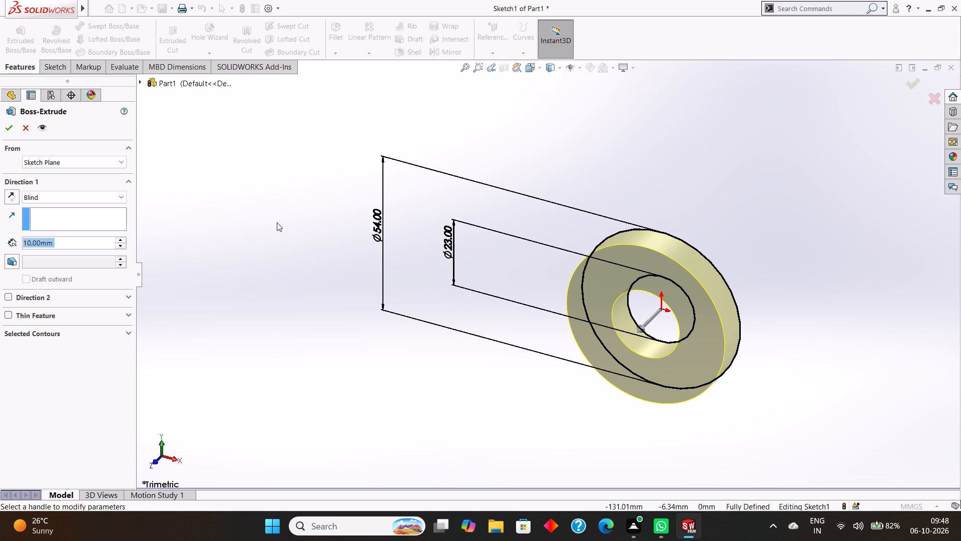
{"action": "type", "text": "38"}
{"action": "key", "text": "Return"}
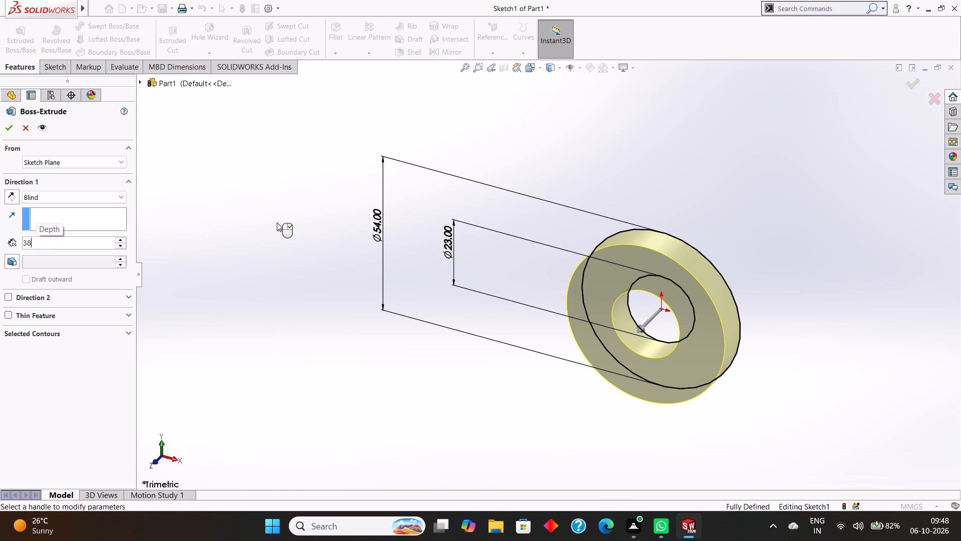
{"action": "left_click", "coordinate": [8, 129]}
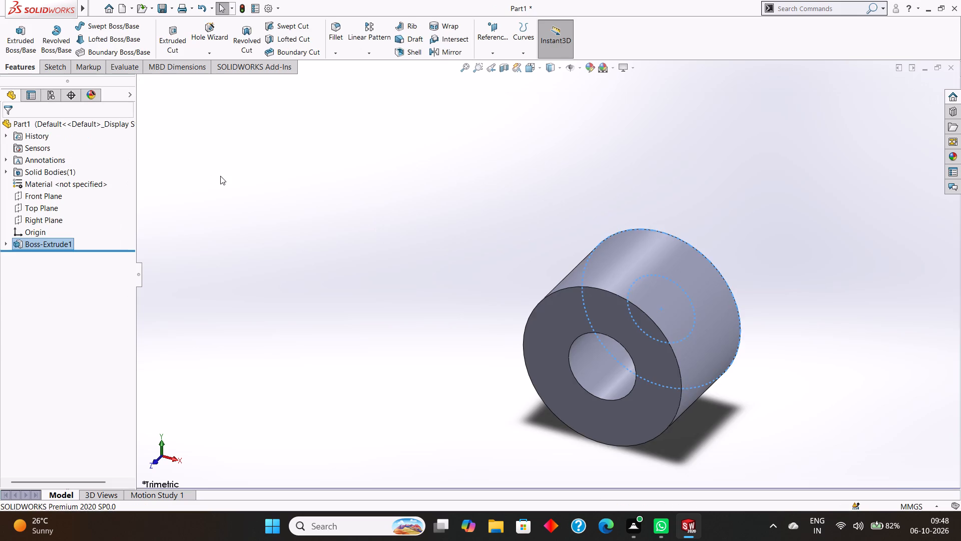
{"action": "left_click", "coordinate": [220, 176]}
Create a reference plane from the Front Plane with an offset of 0 mm.
{"action": "middle_click_drag", "start_coordinate": [230, 180], "coordinate": [259, 114]}
{"action": "middle_click_drag", "start_coordinate": [352, 269], "coordinate": [361, 204]}
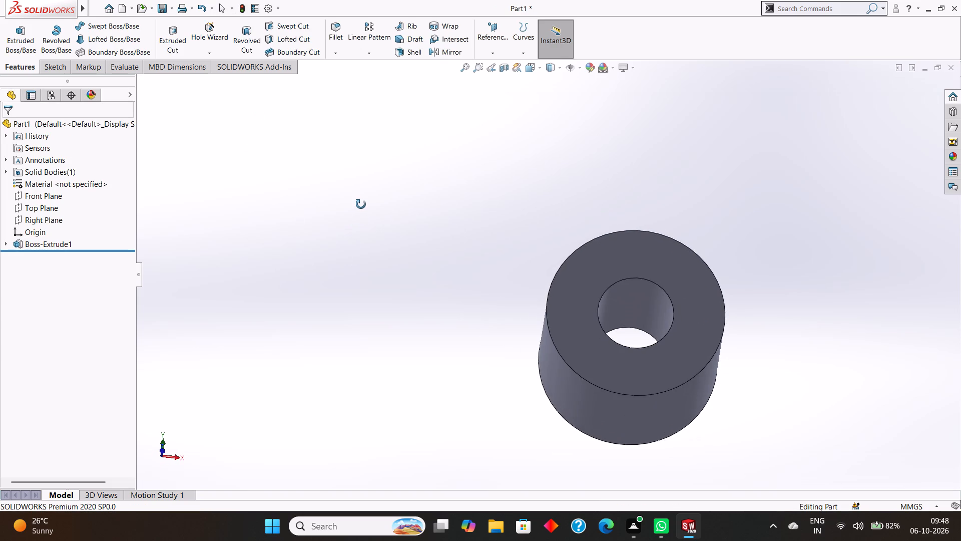
{"action": "middle_click_drag", "start_coordinate": [361, 204], "coordinate": [362, 197]}
{"action": "middle_click_drag", "start_coordinate": [355, 222], "coordinate": [351, 199]}
{"action": "middle_click_drag", "start_coordinate": [346, 237], "coordinate": [342, 229]}
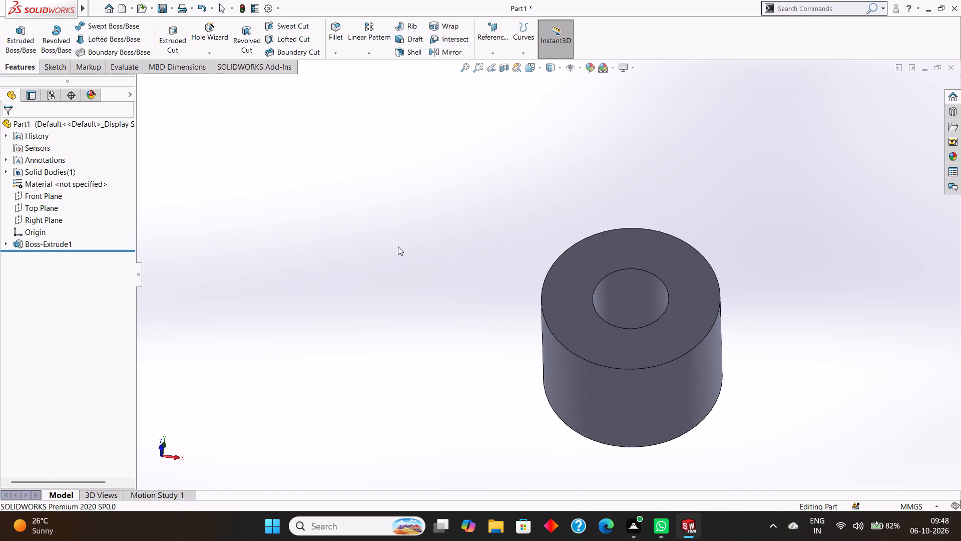
{"action": "scroll", "coordinate": [398, 246], "scroll_direction": "up", "scroll_amount": 2}
{"action": "left_click", "coordinate": [497, 52]}
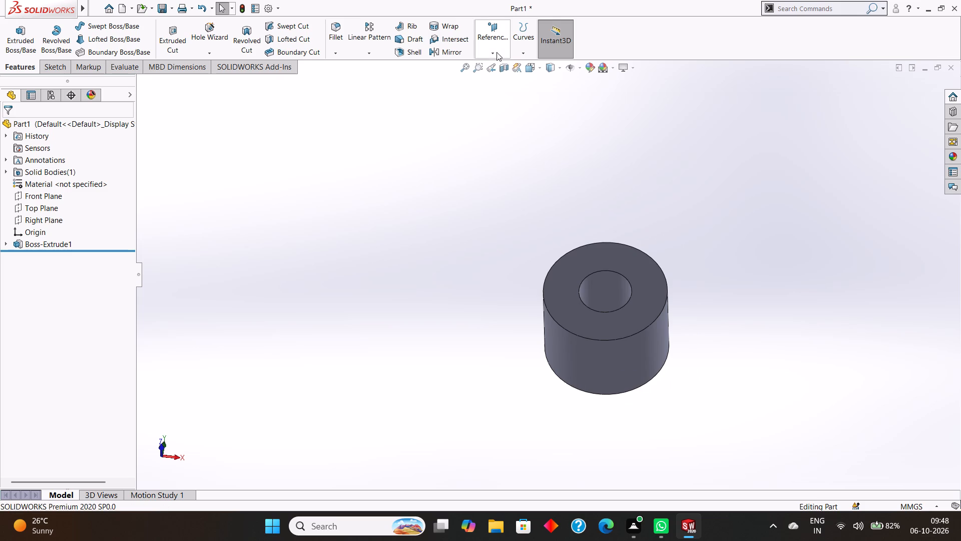
{"action": "left_click", "coordinate": [498, 65]}
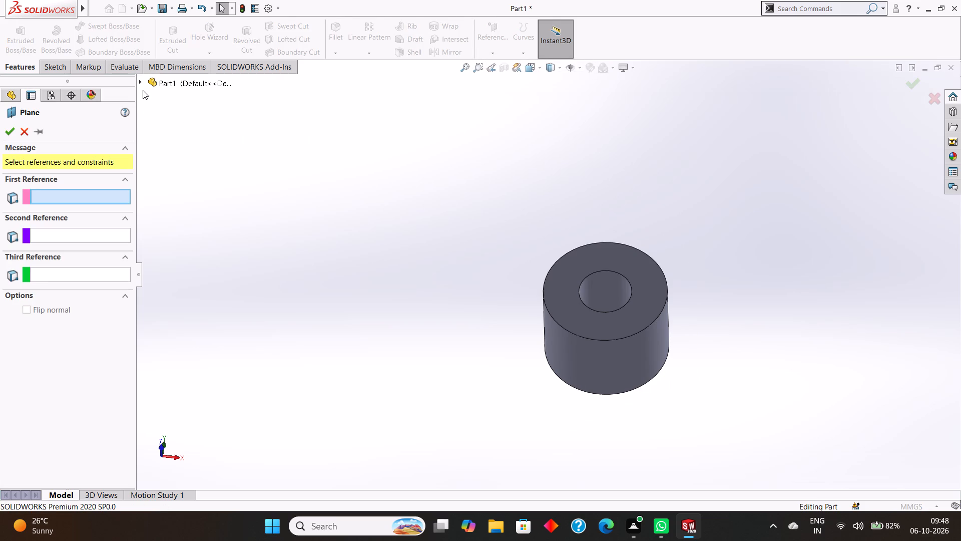
{"action": "left_click", "coordinate": [141, 82]}
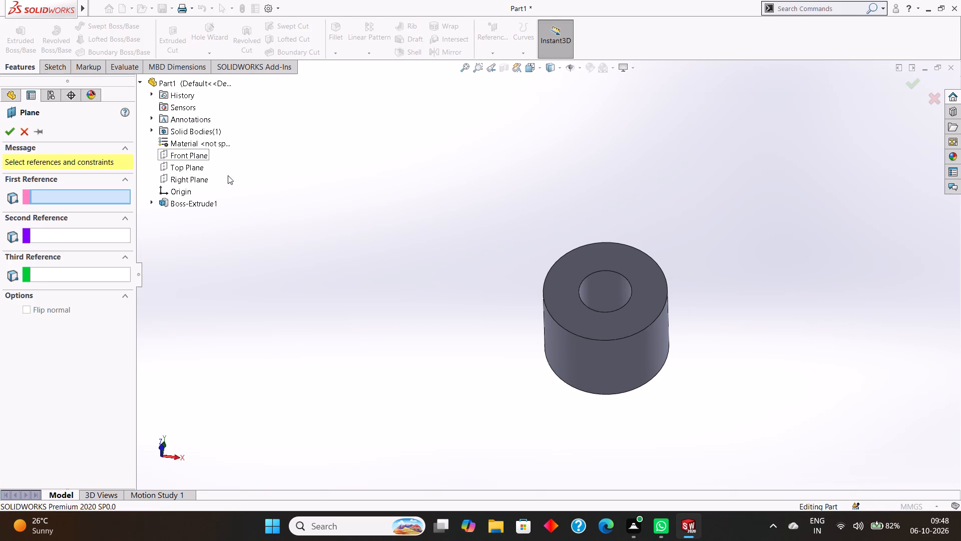
{"action": "left_click", "coordinate": [194, 158]}
{"action": "middle_click_drag", "start_coordinate": [328, 240], "coordinate": [306, 130]}
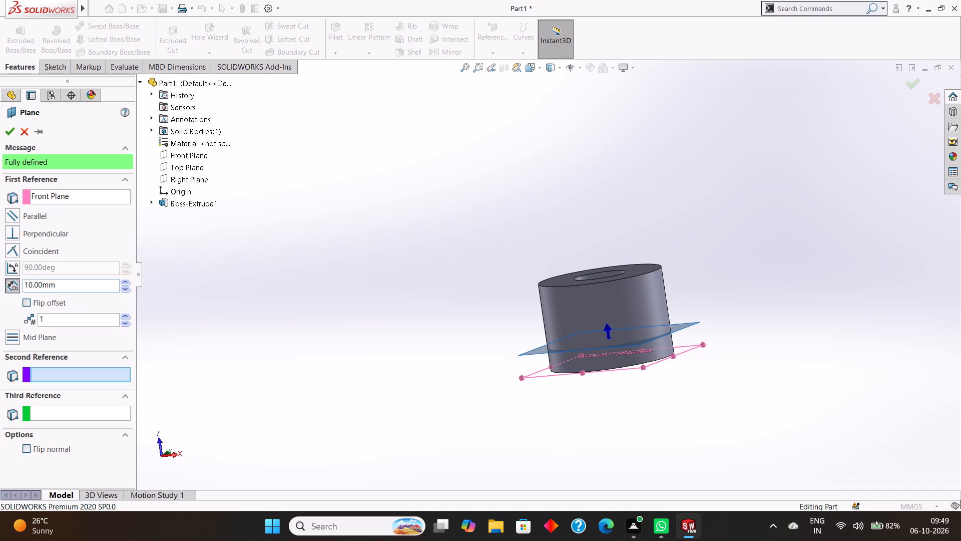
{"action": "left_click", "coordinate": [60, 284]}
{"action": "left_click_drag", "start_coordinate": [79, 287], "coordinate": [18, 283]}
{"action": "key", "text": "0"}
{"action": "key", "text": "Return"}
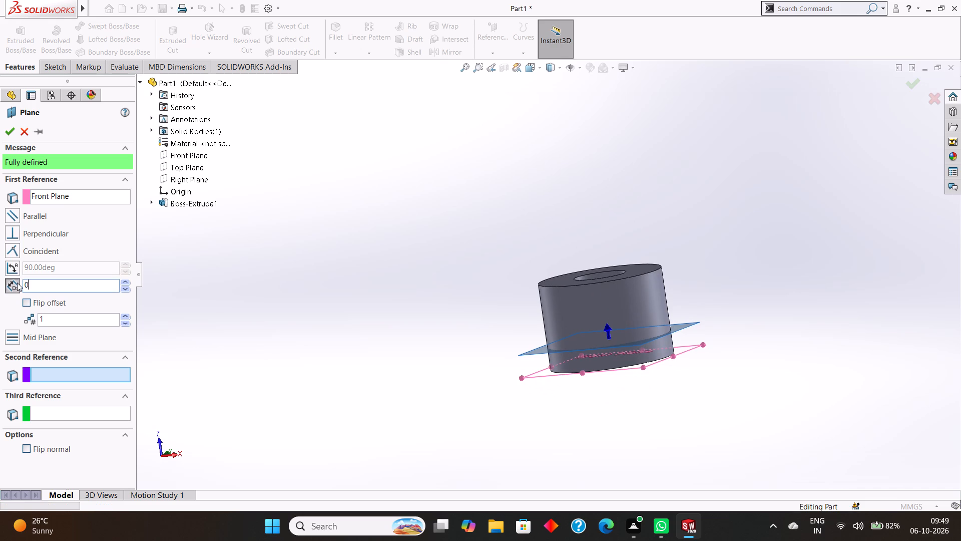
{"action": "left_click", "coordinate": [6, 135]}
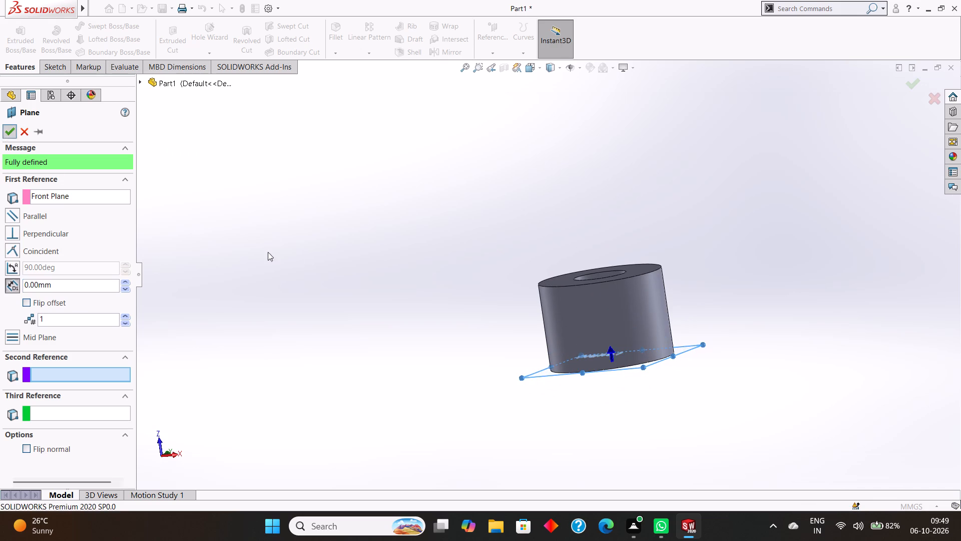
Start a sketch on the new reference plane and draw a circle of 57 mm radius centred on the origin.
{"action": "scroll", "coordinate": [417, 246], "scroll_direction": "up", "scroll_amount": 2}
{"action": "middle_click_drag", "start_coordinate": [420, 235], "coordinate": [446, 309]}
{"action": "scroll", "coordinate": [434, 289], "scroll_direction": "down", "scroll_amount": 1}
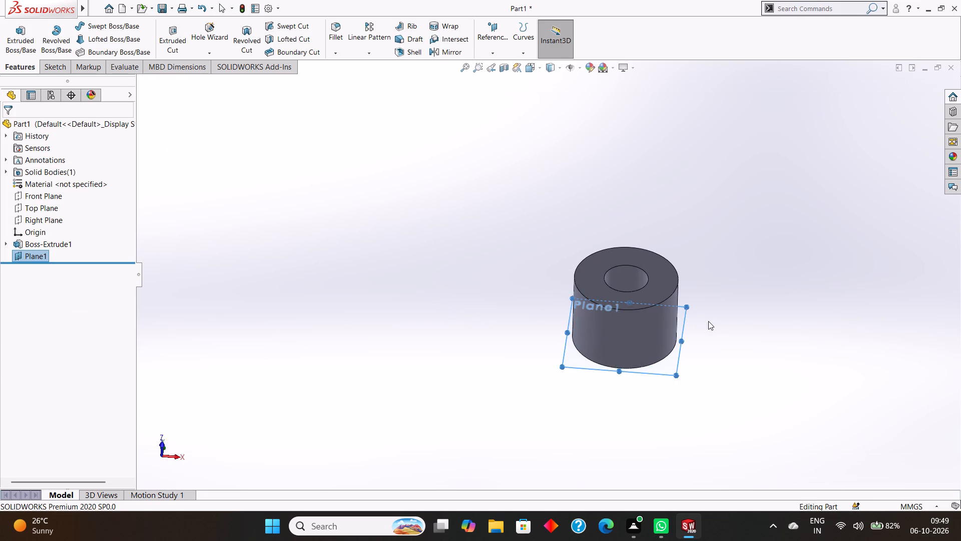
{"action": "scroll", "coordinate": [700, 319], "scroll_direction": "up", "scroll_amount": 2}
{"action": "scroll", "coordinate": [642, 299], "scroll_direction": "down", "scroll_amount": 5}
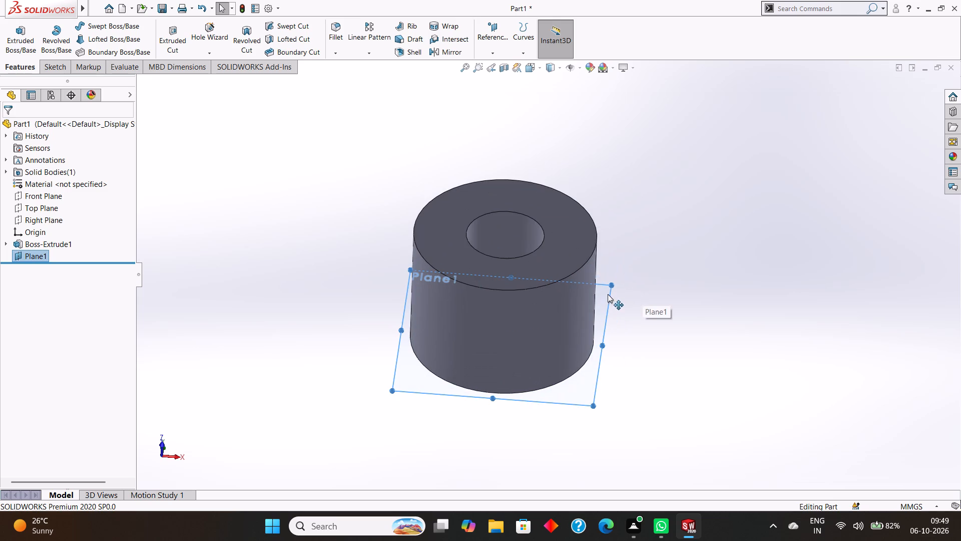
{"action": "left_click", "coordinate": [605, 294]}
{"action": "key", "text": "ctrl+8"}
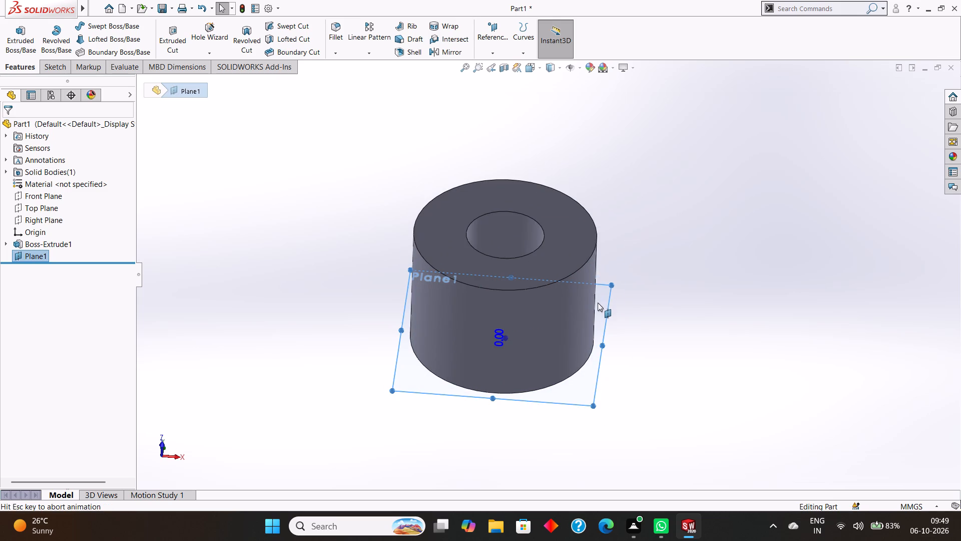
{"action": "right_click", "coordinate": [700, 138]}
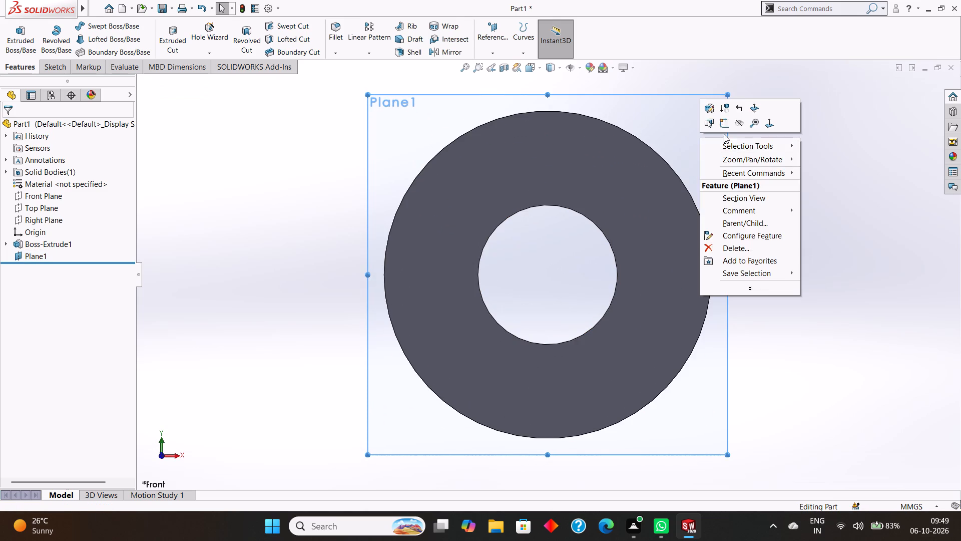
{"action": "left_click", "coordinate": [724, 123]}
{"action": "scroll", "coordinate": [711, 180], "scroll_direction": "up", "scroll_amount": 3}
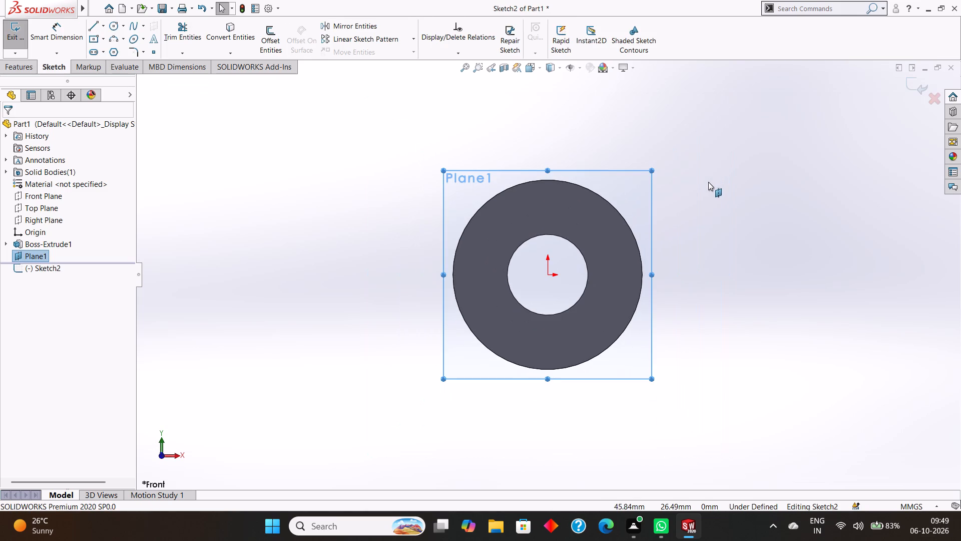
{"action": "scroll", "coordinate": [708, 182], "scroll_direction": "up", "scroll_amount": 1}
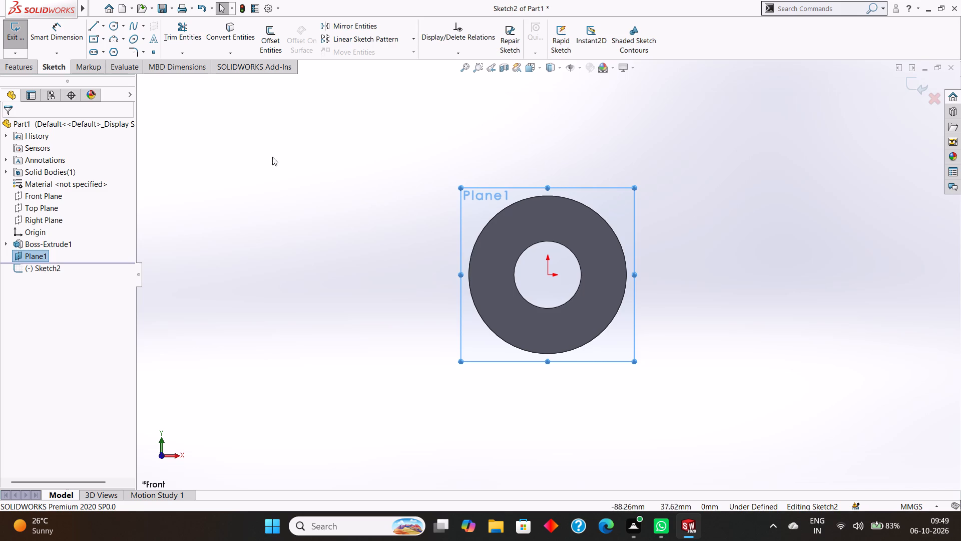
{"action": "left_click", "coordinate": [113, 27]}
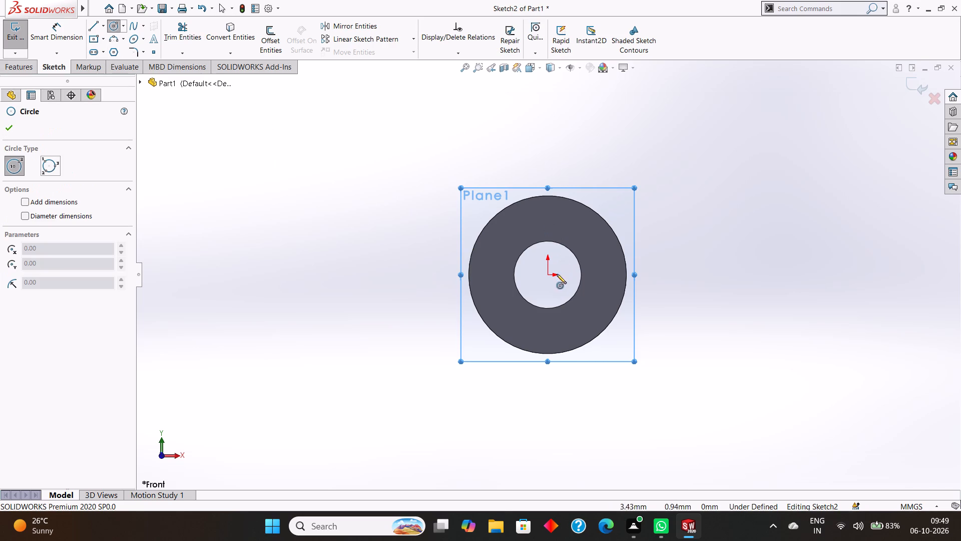
{"action": "left_click_drag", "start_coordinate": [549, 275], "coordinate": [767, 343]}
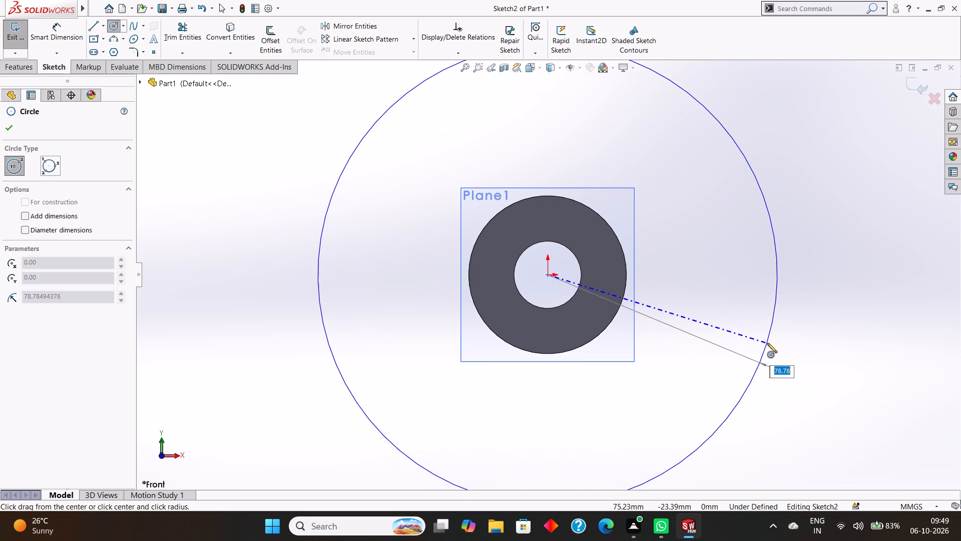
{"action": "left_click_drag", "start_coordinate": [767, 343], "coordinate": [768, 342]}
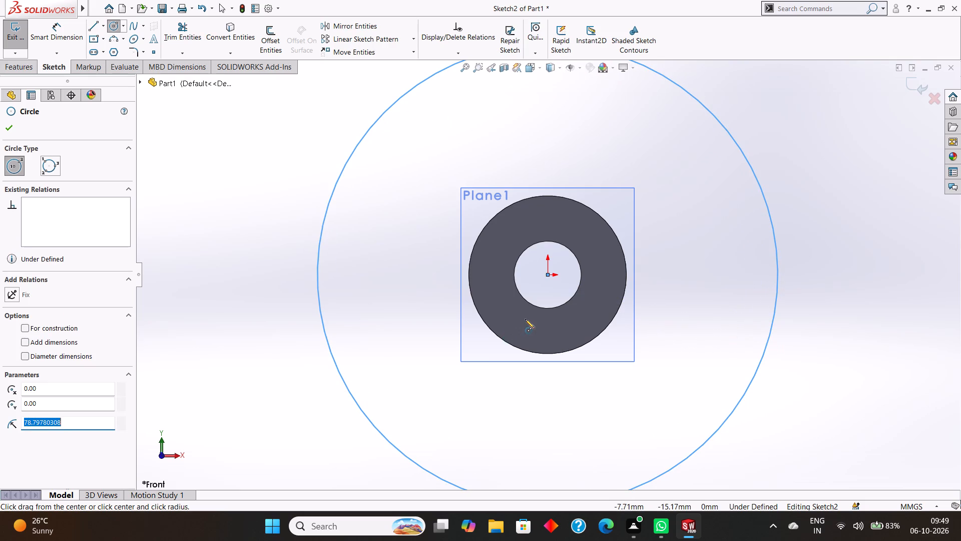
{"action": "key", "text": "BackSpace"}
{"action": "type", "text": "57"}
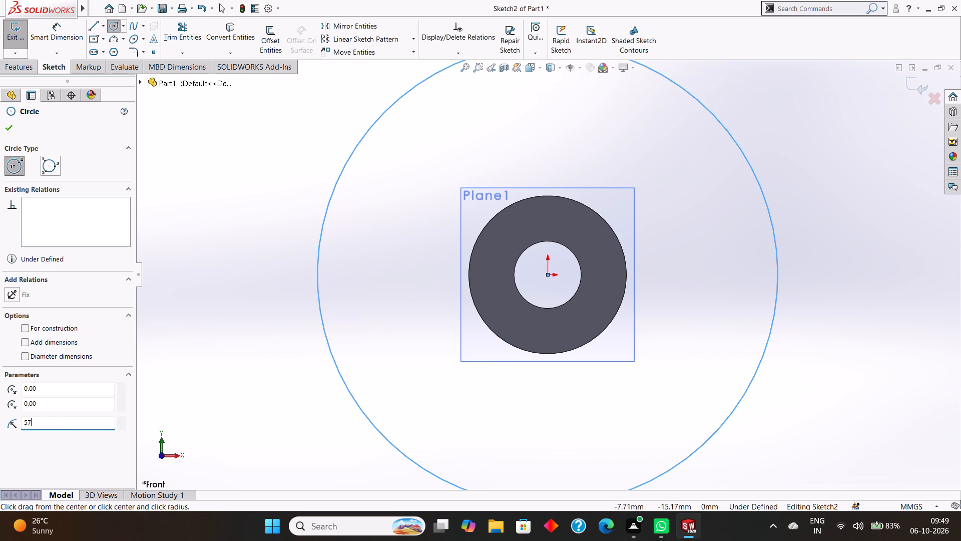
{"action": "key", "text": "Return"}
{"action": "left_click", "coordinate": [8, 126]}
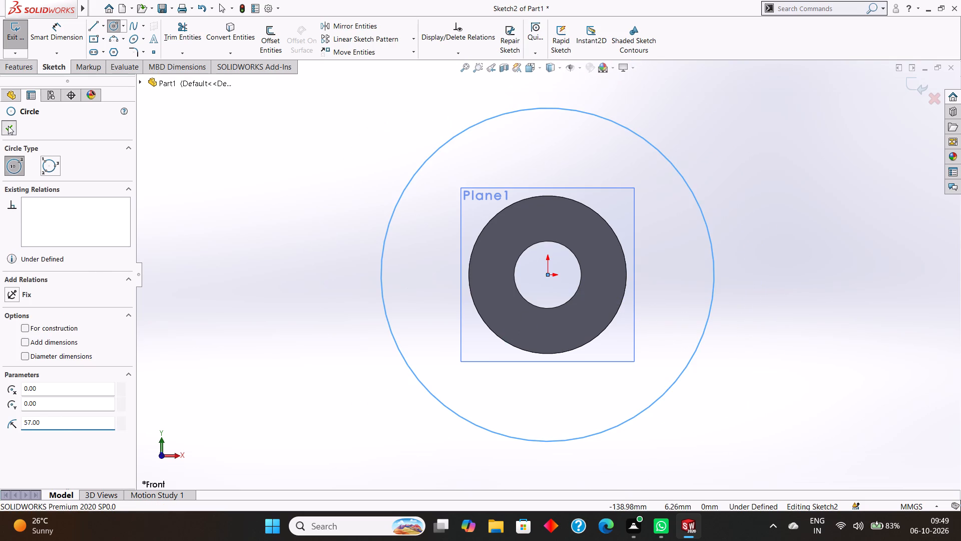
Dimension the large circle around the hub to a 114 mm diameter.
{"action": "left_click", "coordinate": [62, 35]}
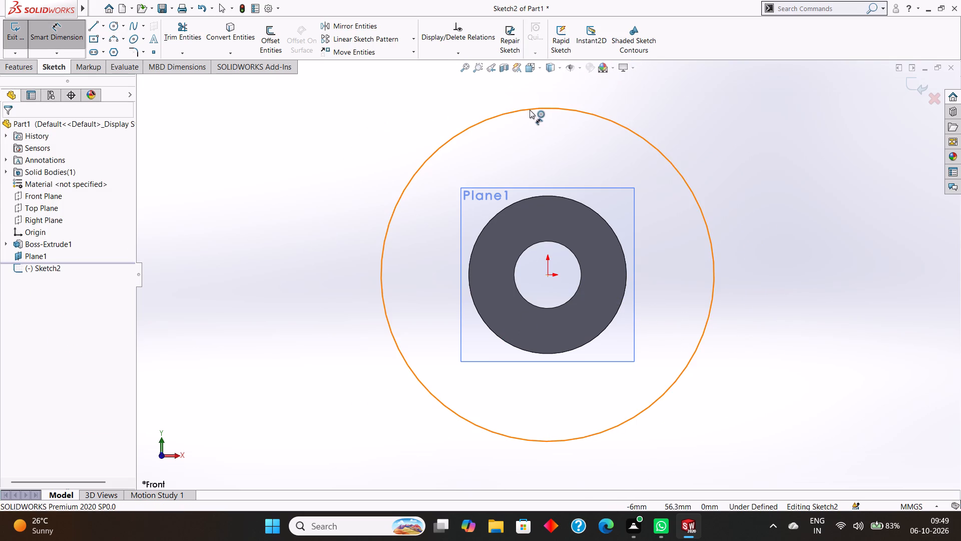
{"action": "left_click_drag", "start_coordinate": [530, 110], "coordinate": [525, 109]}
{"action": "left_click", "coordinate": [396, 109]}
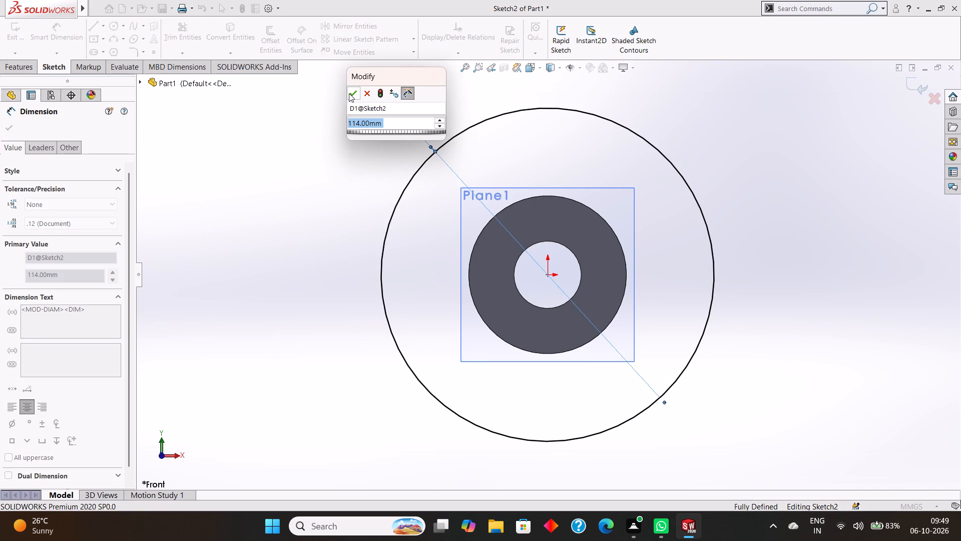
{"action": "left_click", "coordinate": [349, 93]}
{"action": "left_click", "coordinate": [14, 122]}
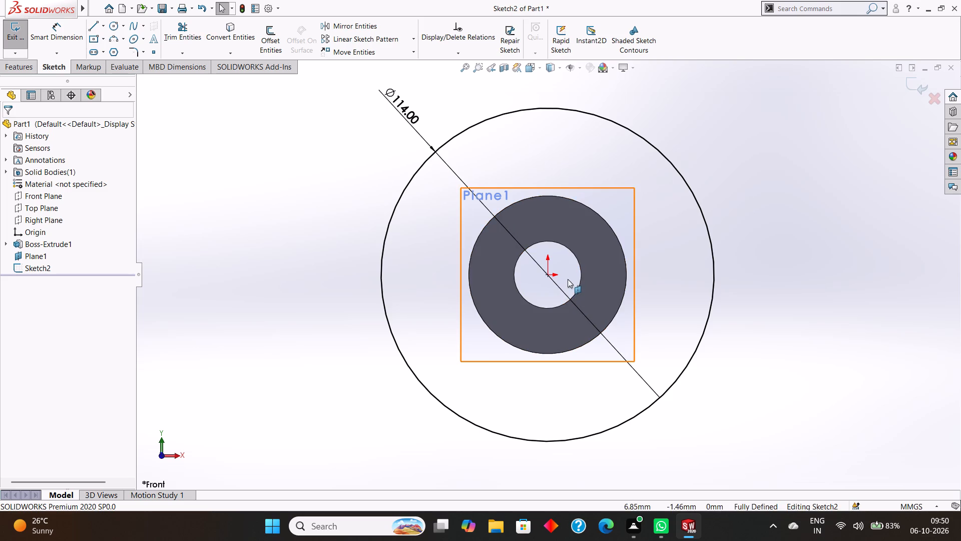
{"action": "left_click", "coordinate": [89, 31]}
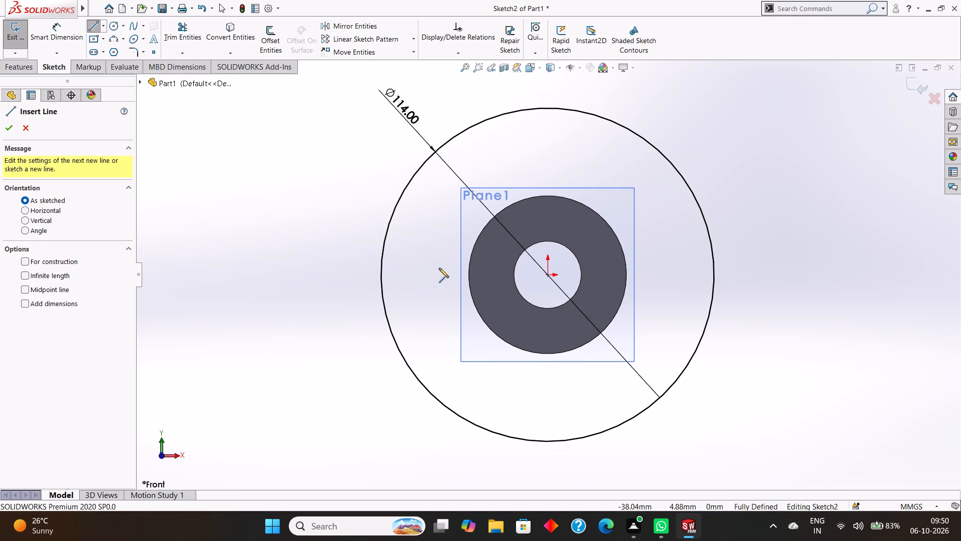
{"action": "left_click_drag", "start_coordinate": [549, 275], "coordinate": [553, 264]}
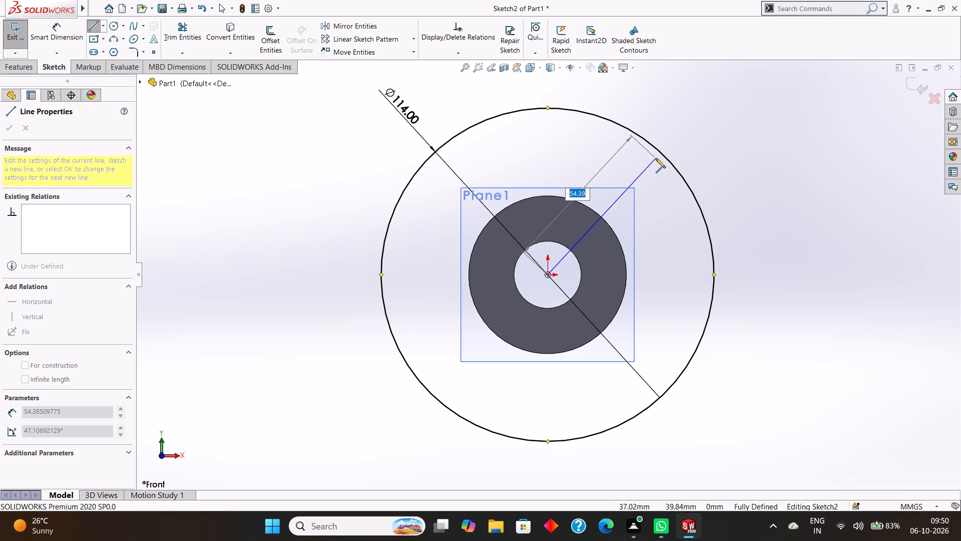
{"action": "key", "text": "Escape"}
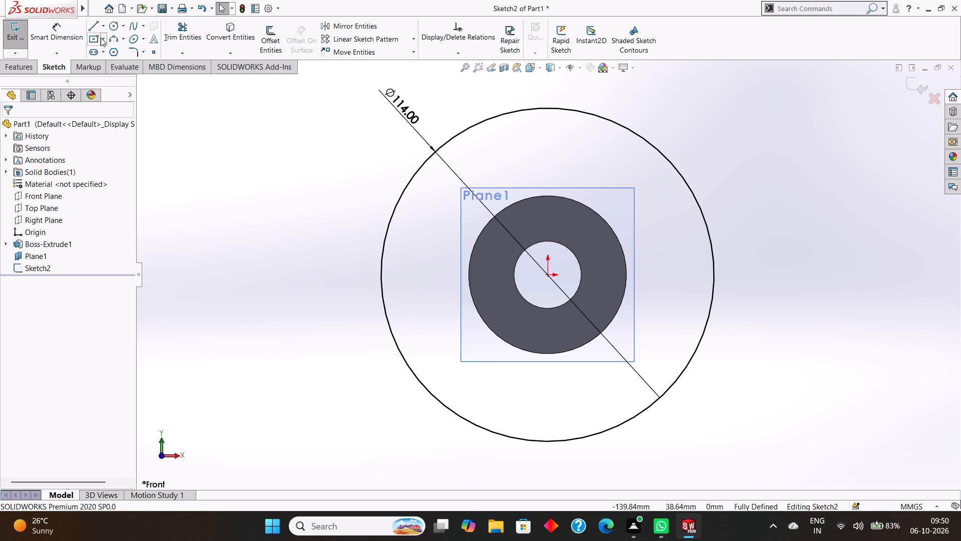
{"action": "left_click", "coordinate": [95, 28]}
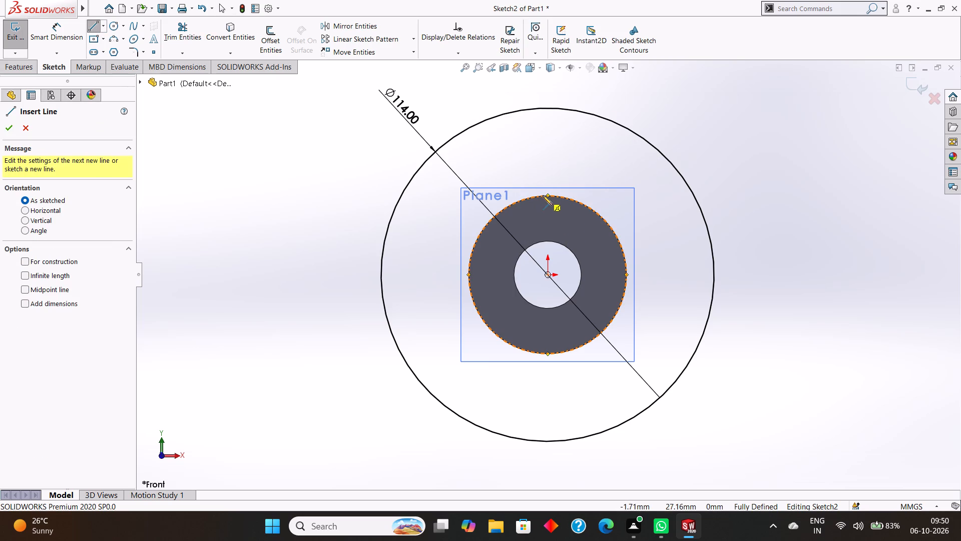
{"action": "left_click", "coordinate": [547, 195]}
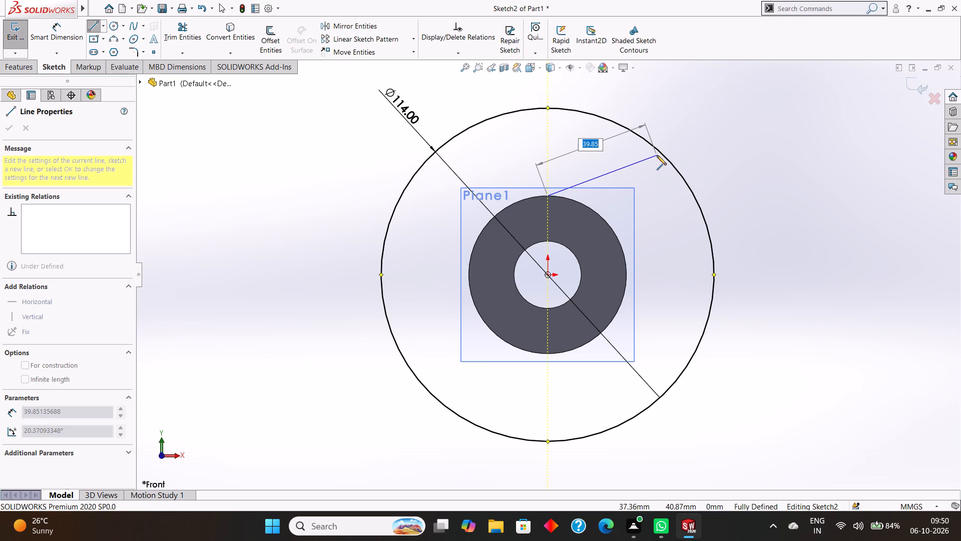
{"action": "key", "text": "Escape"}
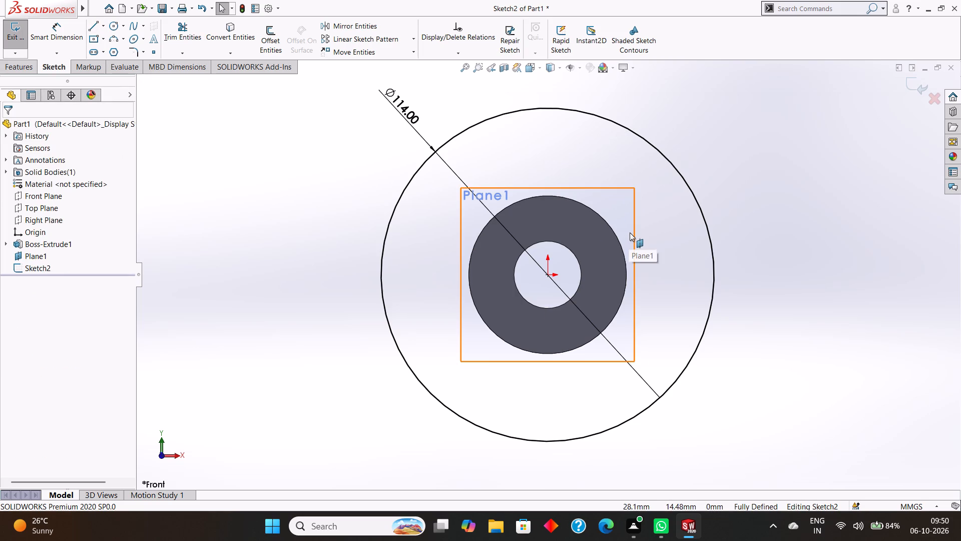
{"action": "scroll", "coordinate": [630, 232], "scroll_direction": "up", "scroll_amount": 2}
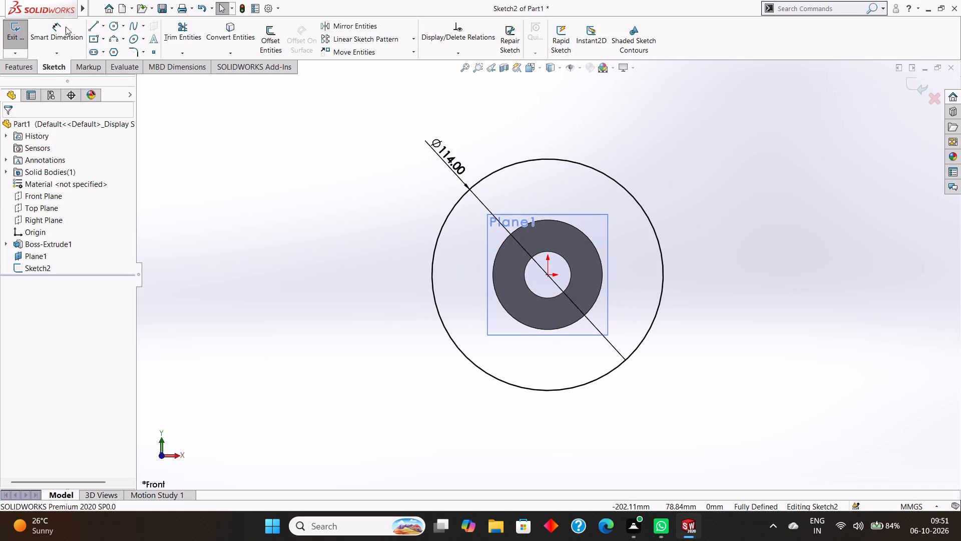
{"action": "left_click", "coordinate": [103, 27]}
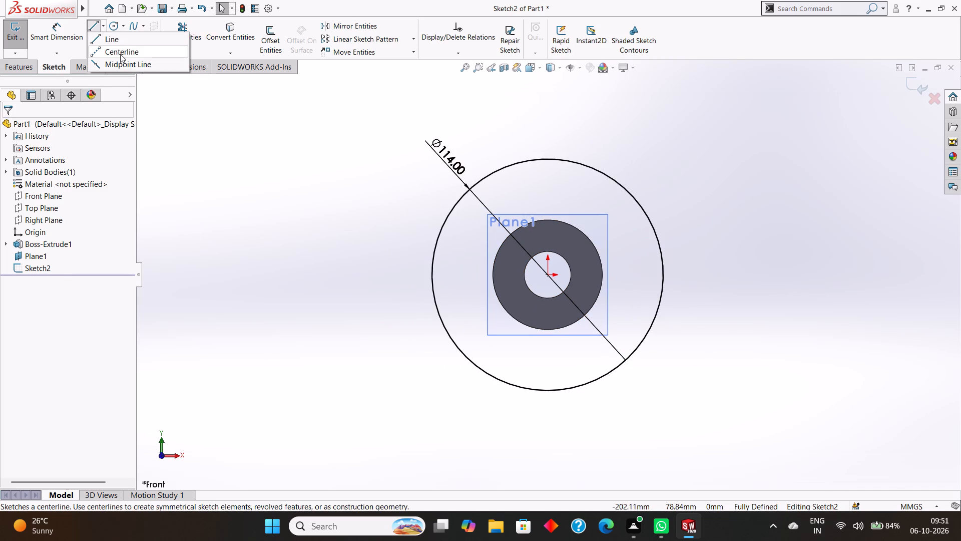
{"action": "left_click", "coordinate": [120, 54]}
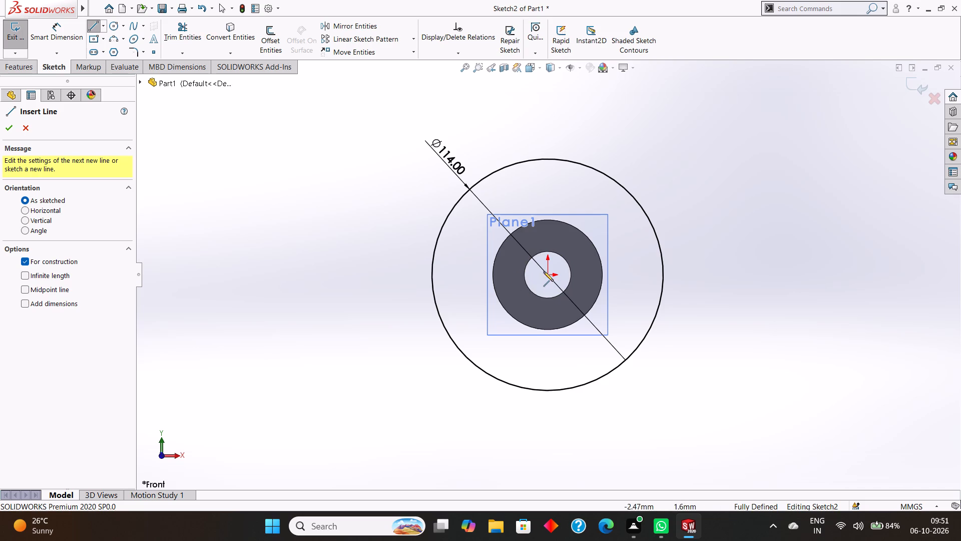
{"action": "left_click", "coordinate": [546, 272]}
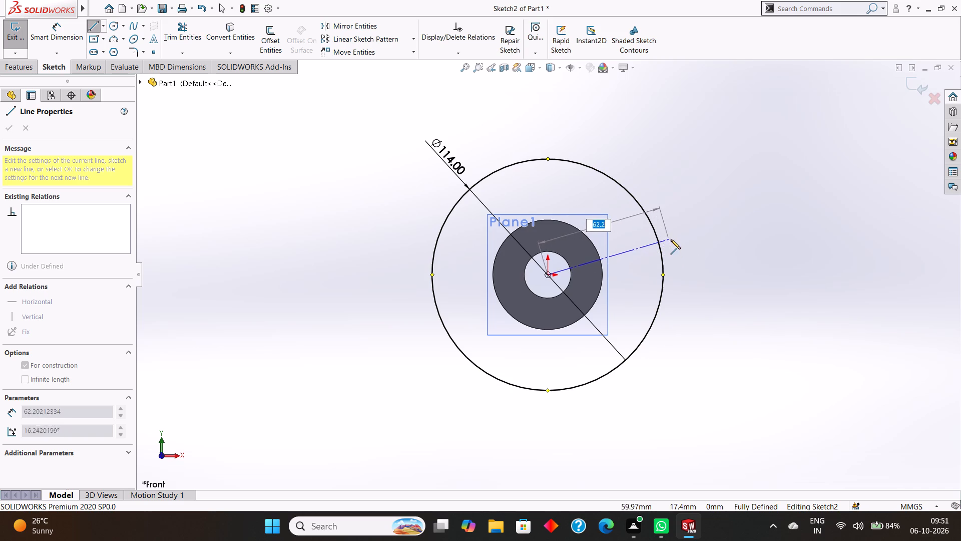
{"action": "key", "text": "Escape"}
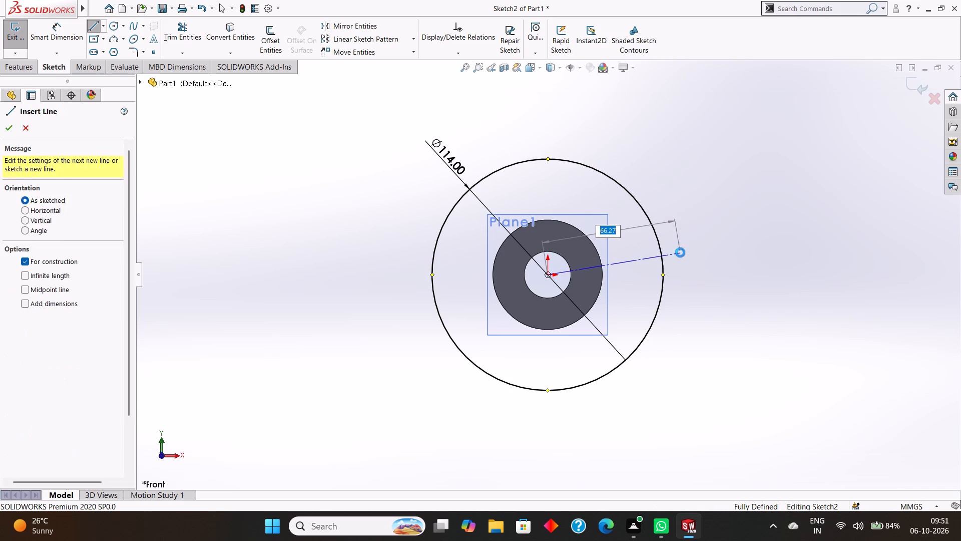
Undo the 114 mm diameter dimension and the large circle centred on the origin.
{"action": "key", "text": "ctrl+z"}
{"action": "key", "text": "ctrl+z"}
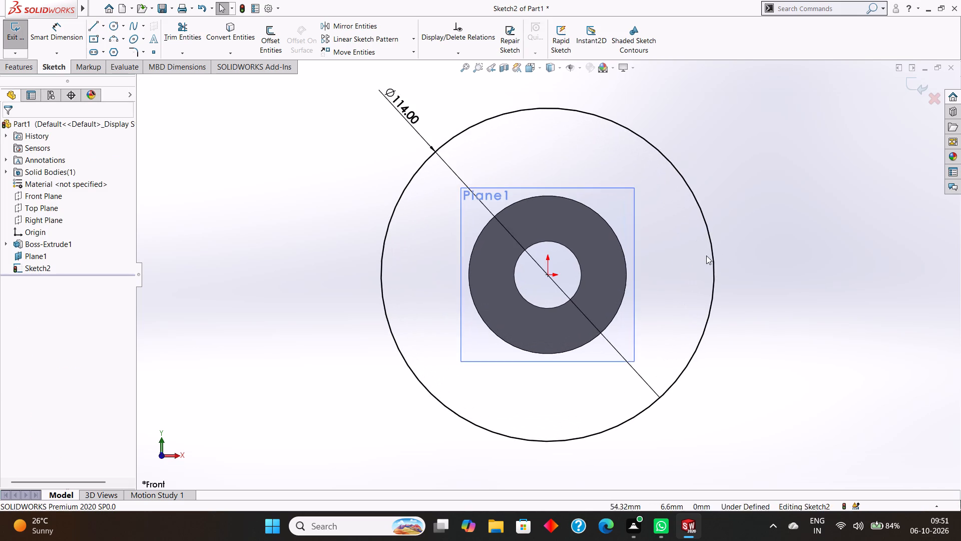
{"action": "key", "text": "ctrl+z"}
{"action": "key", "text": "ctrl+z"}
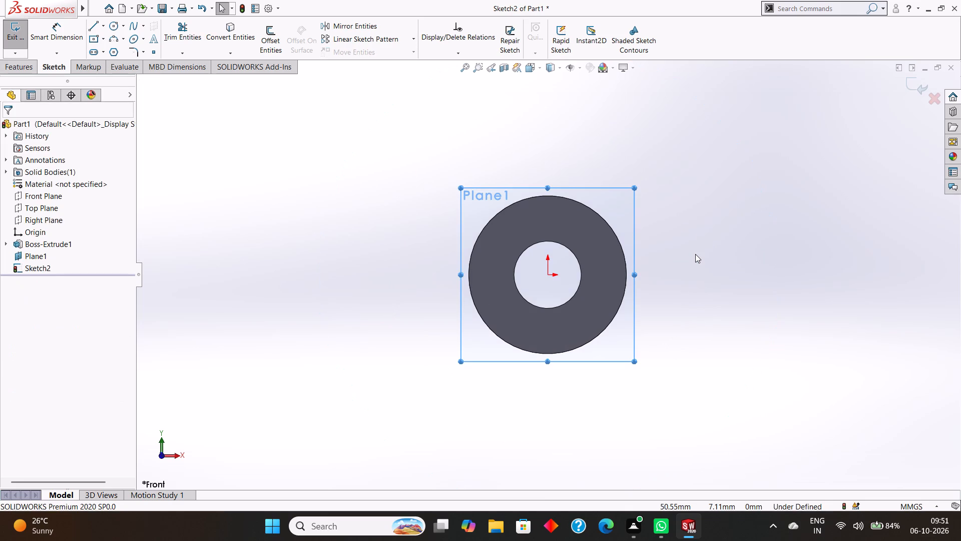
Draw a horizontal centerline 100 mm long from the origin, extending in the positive X direction.
{"action": "left_click", "coordinate": [104, 25]}
{"action": "left_click", "coordinate": [119, 50]}
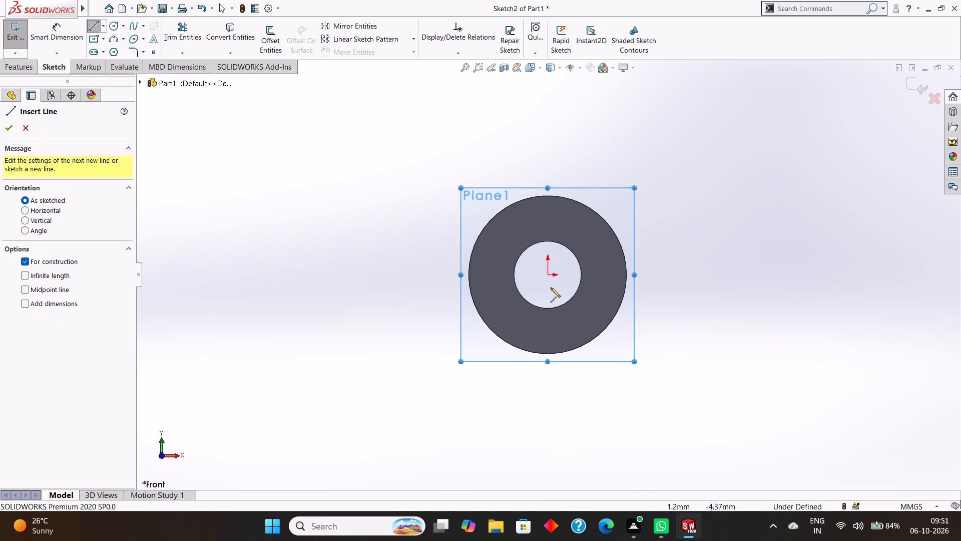
{"action": "left_click", "coordinate": [547, 275]}
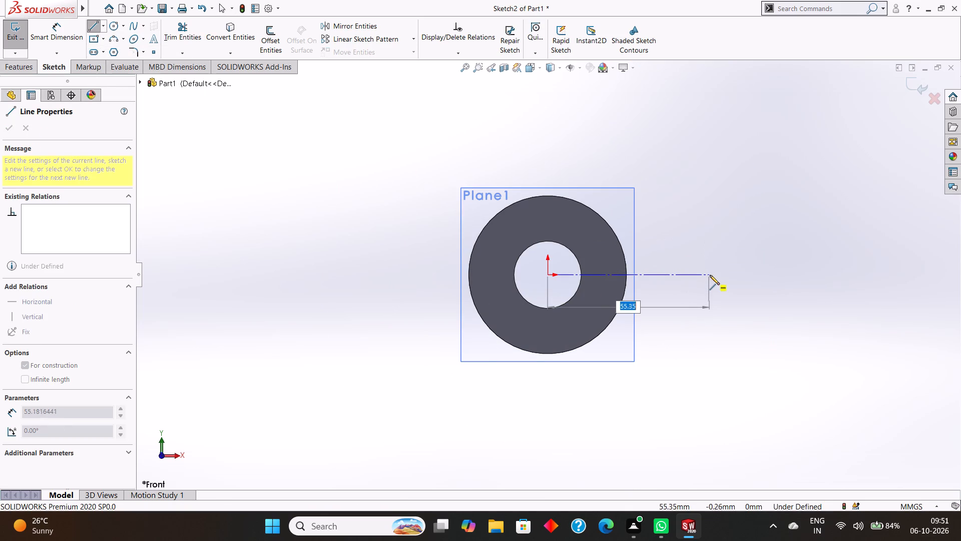
{"action": "type", "text": "100"}
{"action": "key", "text": "Return"}
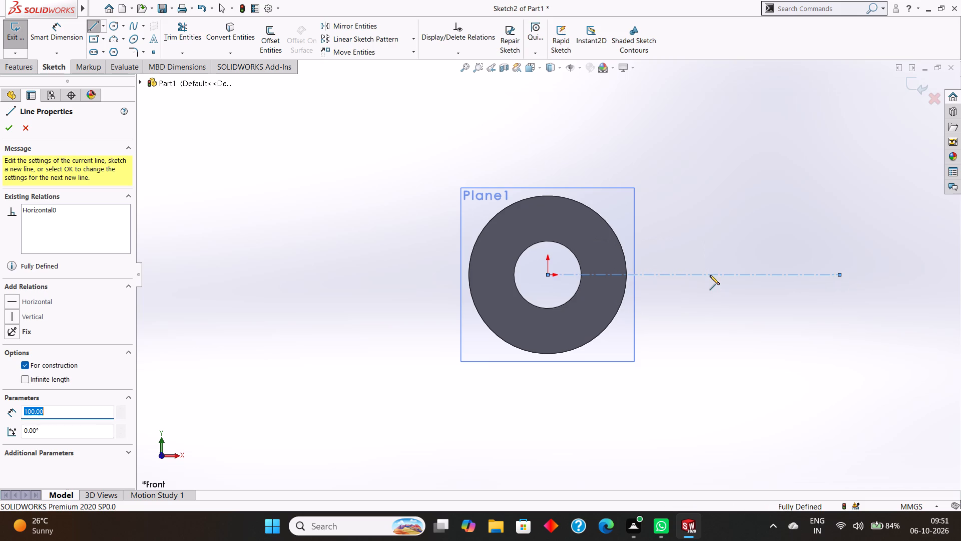
{"action": "key", "text": "Escape"}
Draw a circle of 57 mm radius centred on the far endpoint of the centerline.
{"action": "scroll", "coordinate": [836, 276], "scroll_direction": "up", "scroll_amount": 3}
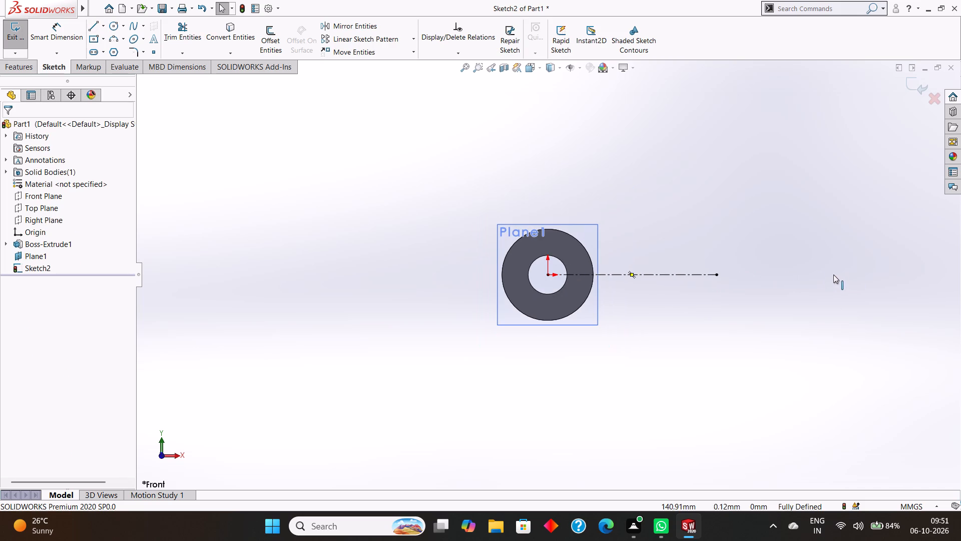
{"action": "left_click", "coordinate": [112, 25]}
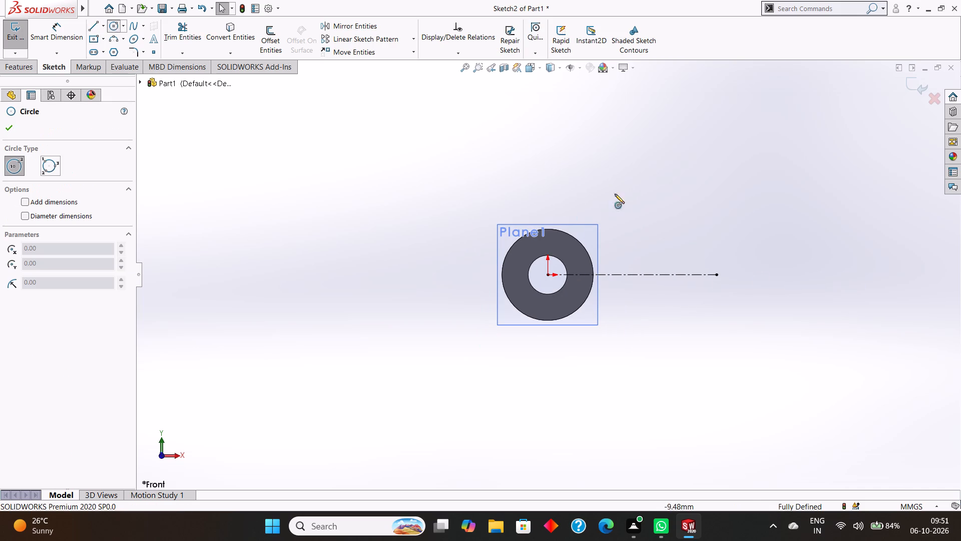
{"action": "left_click_drag", "start_coordinate": [717, 275], "coordinate": [750, 329]}
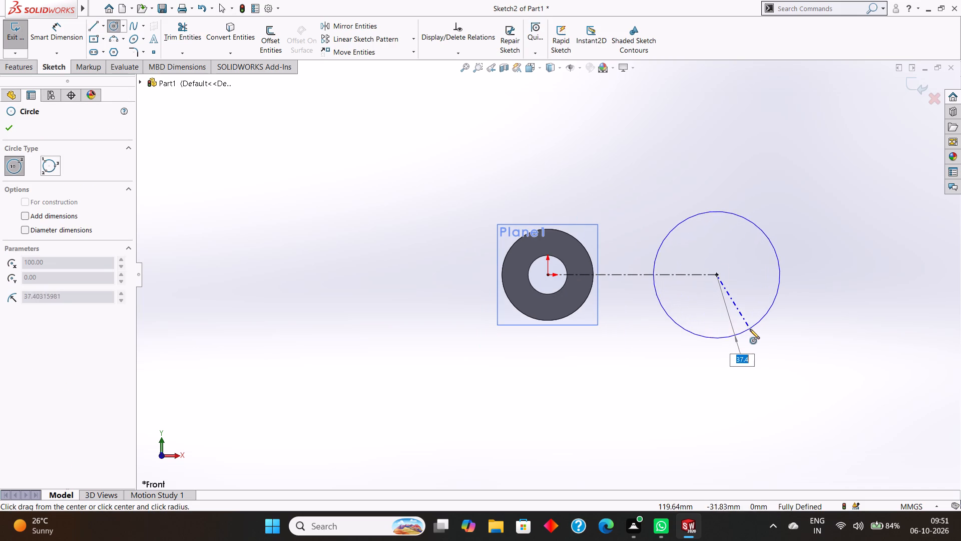
{"action": "left_click_drag", "start_coordinate": [750, 329], "coordinate": [753, 335]}
{"action": "type", "text": "57"}
{"action": "key", "text": "Return"}
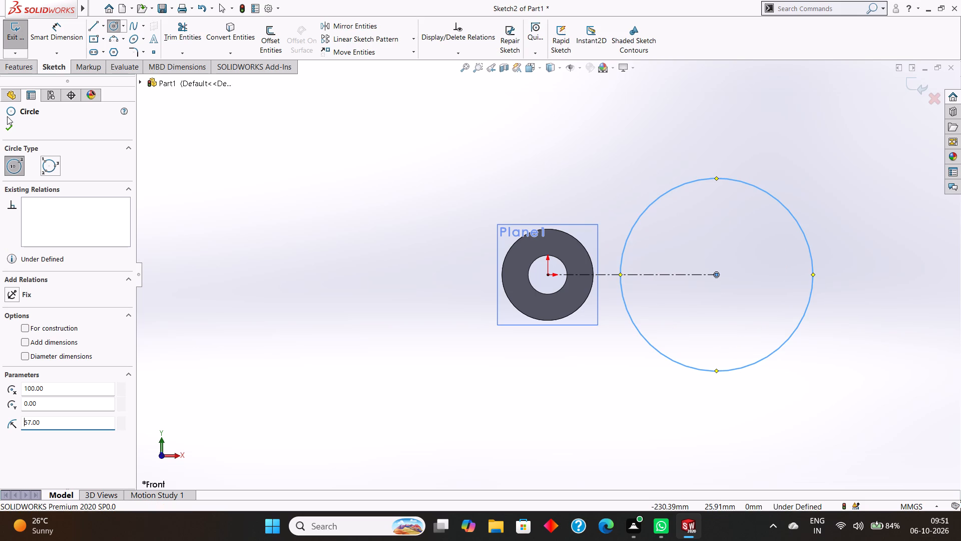
{"action": "left_click", "coordinate": [4, 124]}
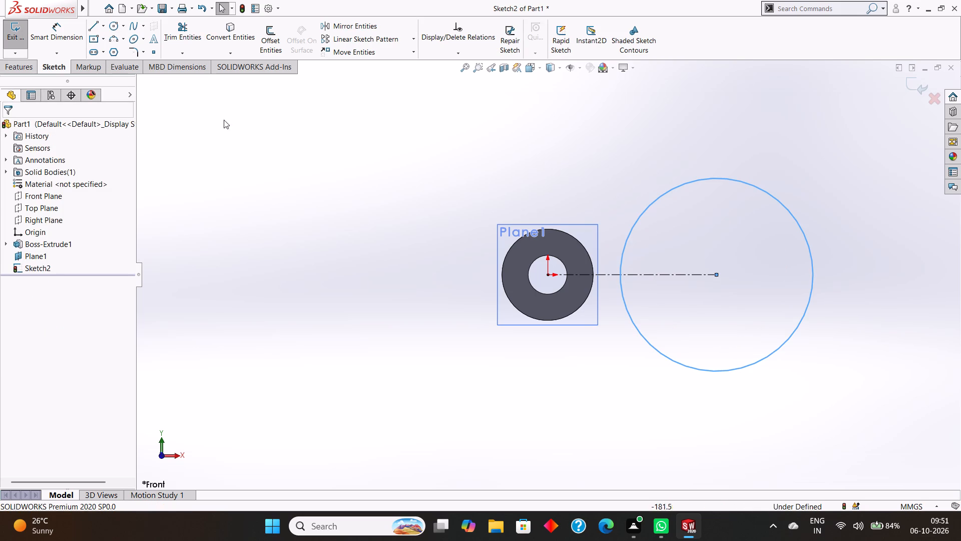
Draw a line about 95 mm long above the centerline, tangent to the hub's outer edge and the large circle.
{"action": "left_click", "coordinate": [92, 25]}
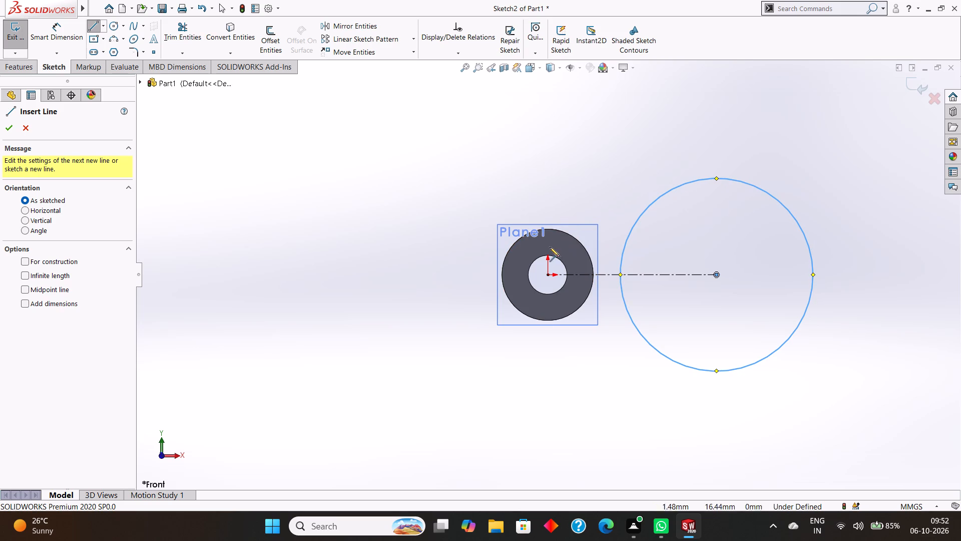
{"action": "scroll", "coordinate": [541, 229], "scroll_direction": "down", "scroll_amount": 3}
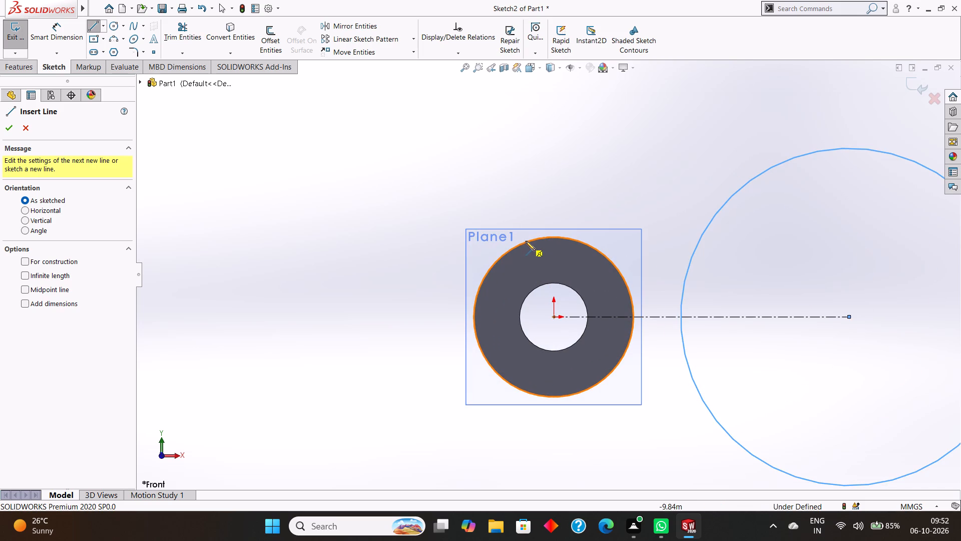
{"action": "left_click", "coordinate": [526, 241]}
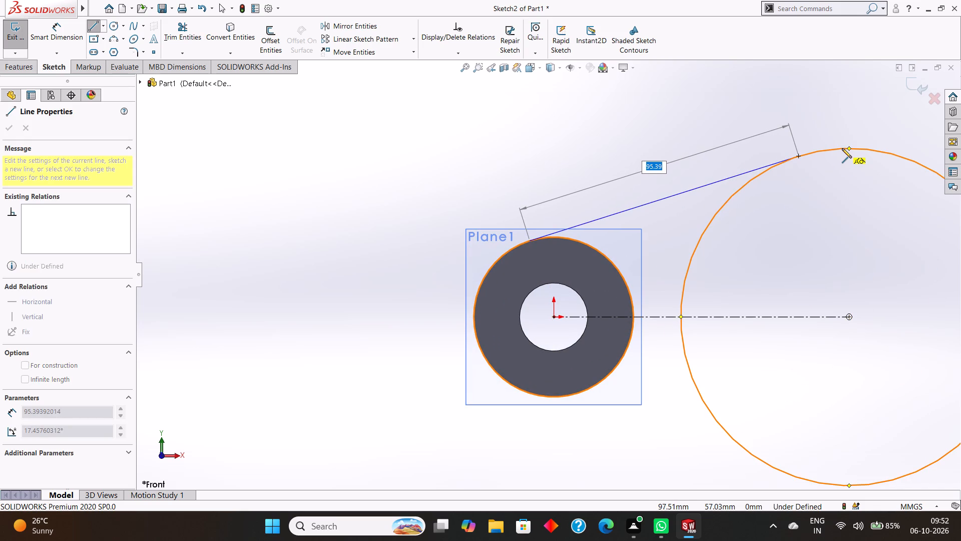
{"action": "left_click", "coordinate": [842, 148]}
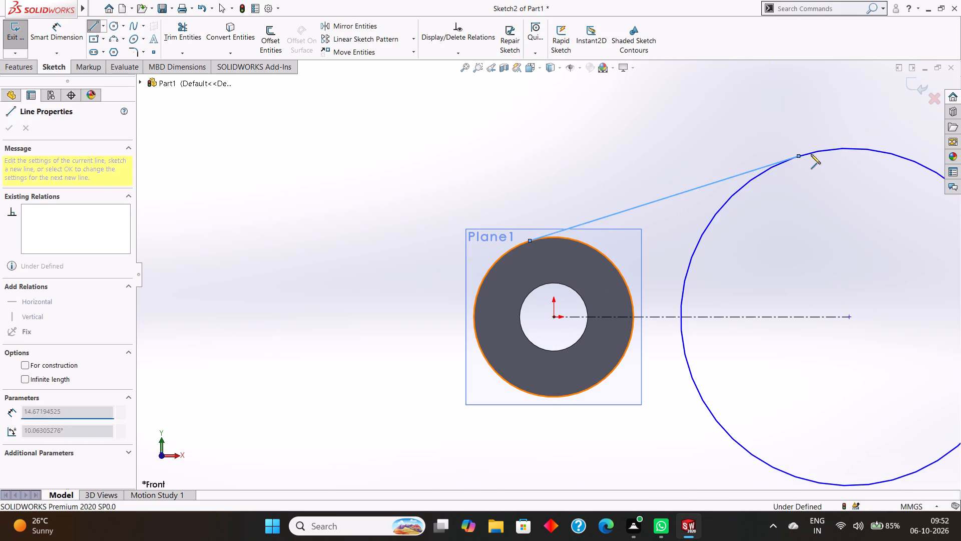
{"action": "key", "text": "Escape"}
Dimension the distance from the origin to the large circle's centre as 100 mm and the circle's diameter as 114 mm.
{"action": "scroll", "coordinate": [684, 187], "scroll_direction": "up", "scroll_amount": 2}
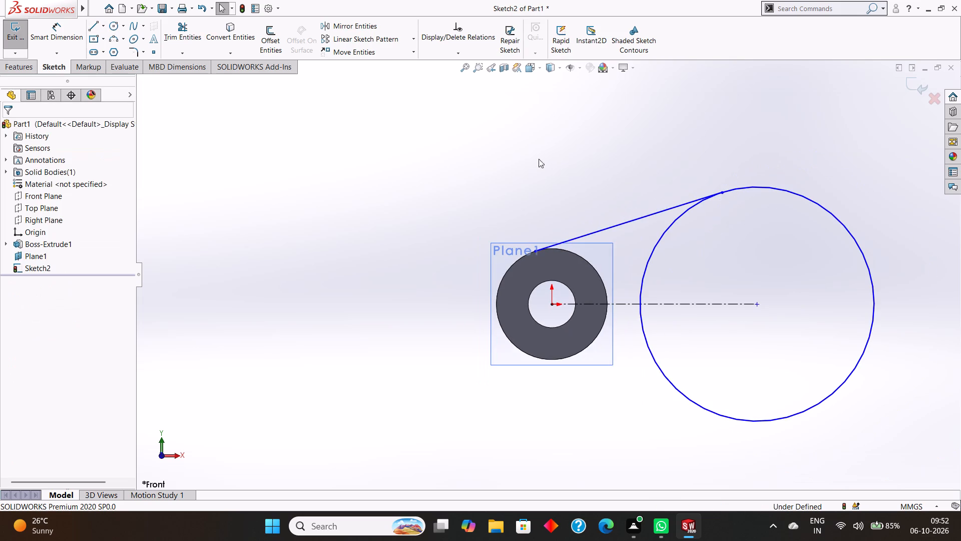
{"action": "left_click", "coordinate": [49, 29]}
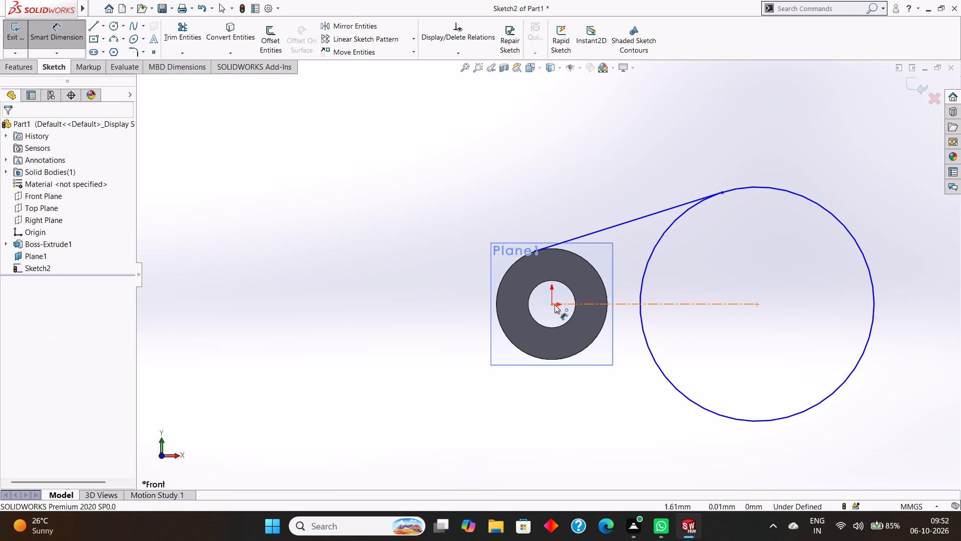
{"action": "left_click", "coordinate": [553, 305]}
{"action": "left_click", "coordinate": [759, 304]}
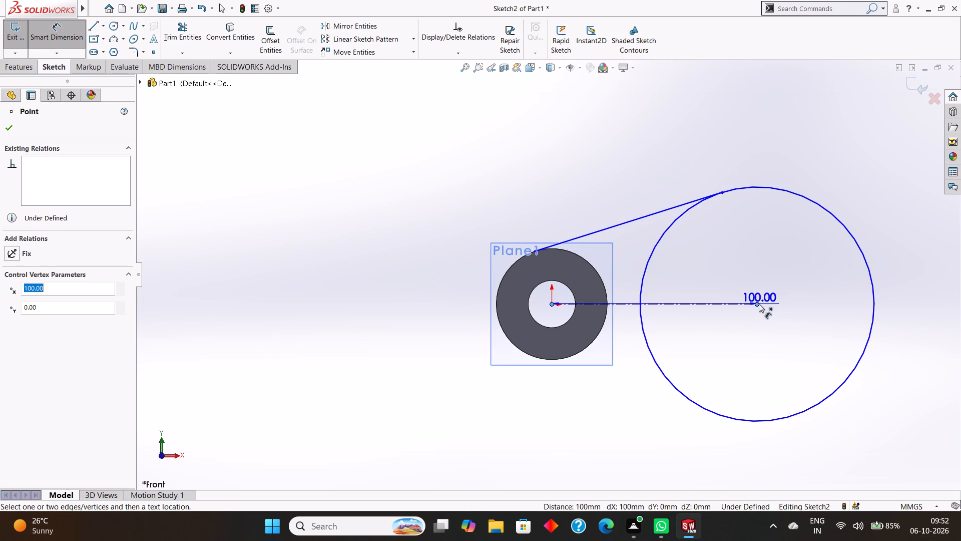
{"action": "left_click", "coordinate": [639, 443]}
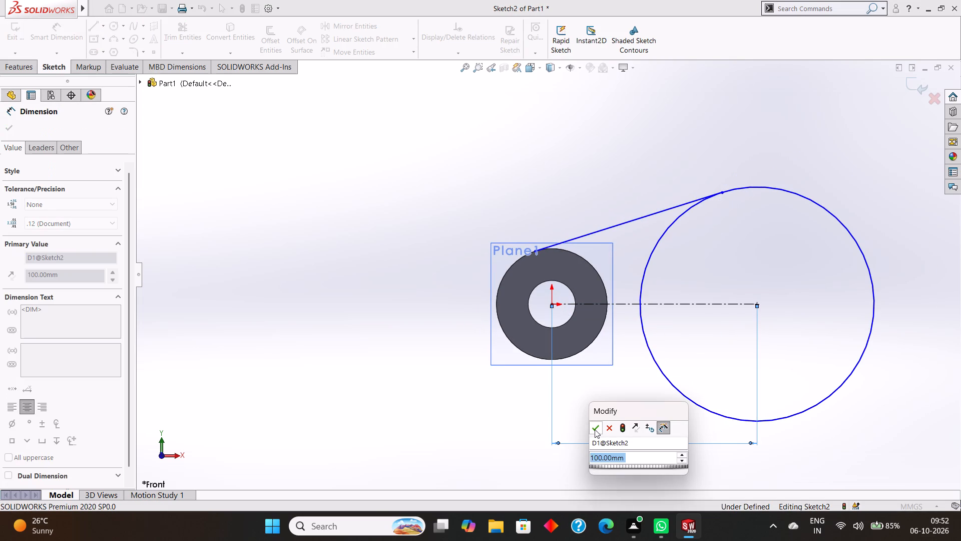
{"action": "left_click", "coordinate": [594, 428]}
{"action": "left_click", "coordinate": [758, 185]}
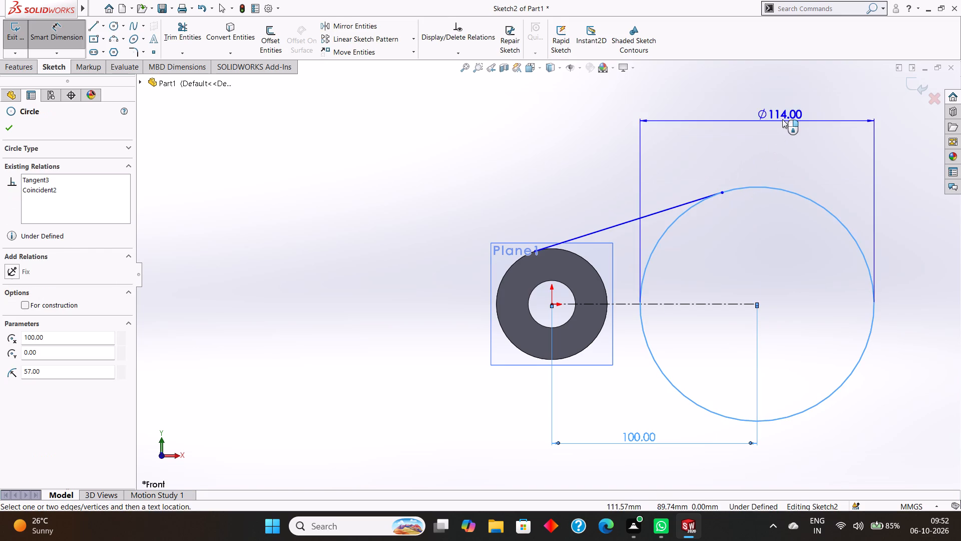
{"action": "left_click", "coordinate": [782, 119]}
{"action": "left_click", "coordinate": [738, 104]}
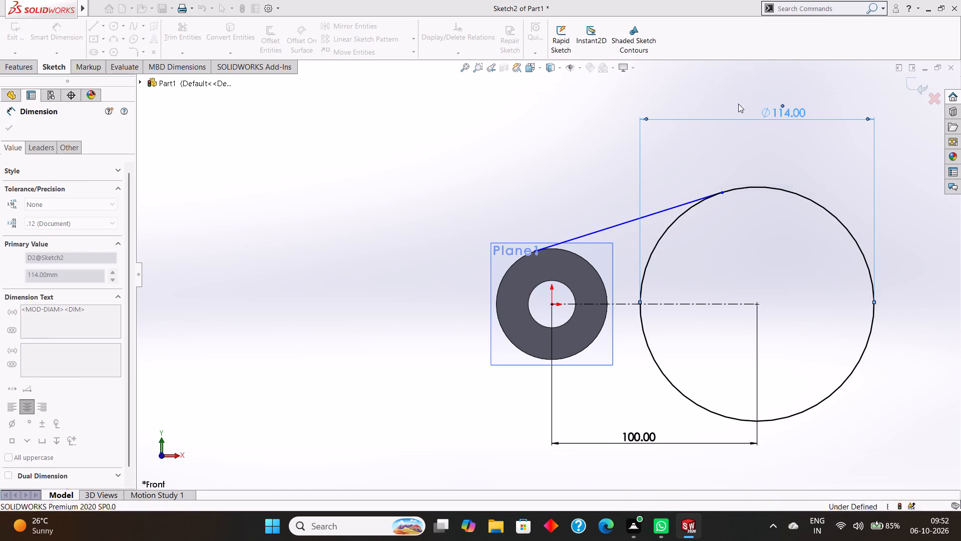
Add a tangent relation between the upper connecting line and the hub's outer circular edge.
{"action": "left_click", "coordinate": [5, 127]}
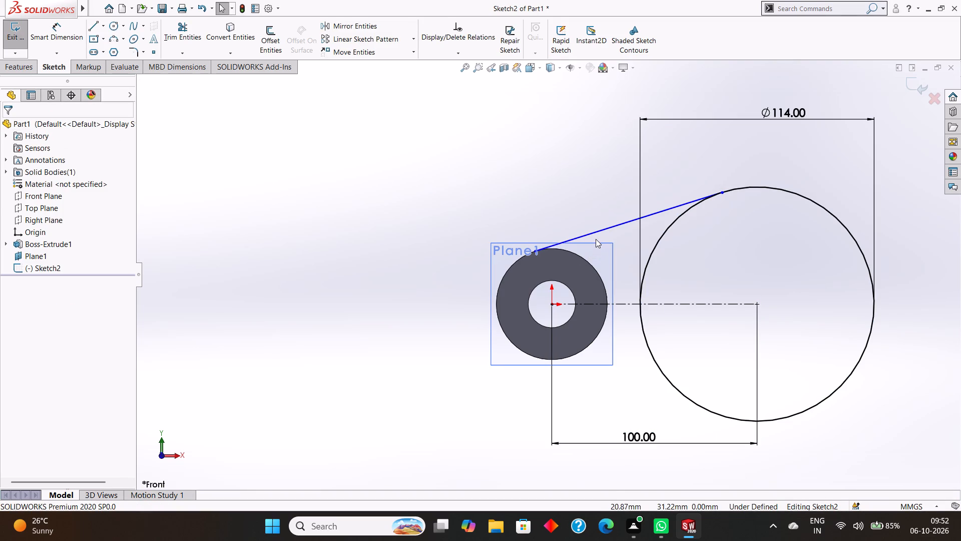
{"action": "key", "text": "Escape"}
{"action": "left_click", "coordinate": [619, 224]}
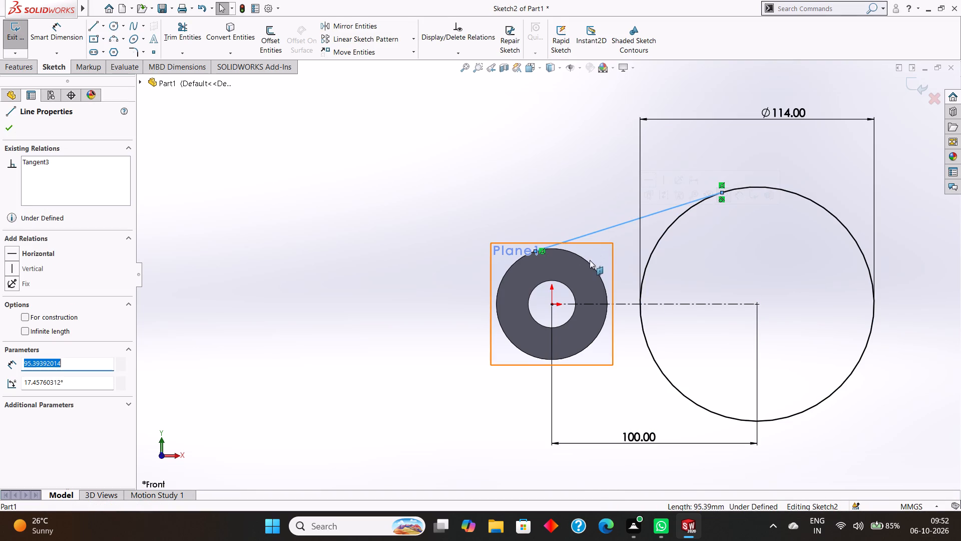
{"action": "left_click", "coordinate": [586, 260], "text": "ctrl"}
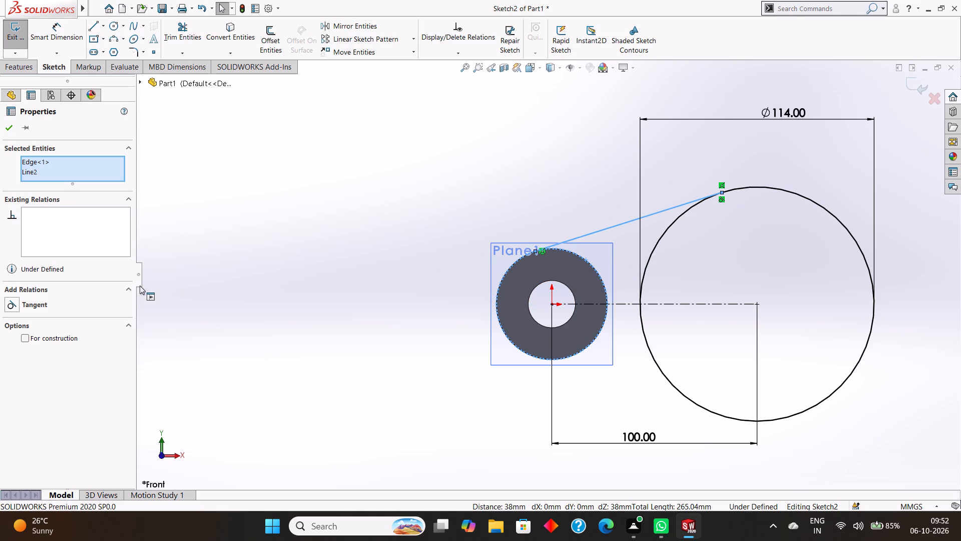
{"action": "left_click", "coordinate": [29, 304]}
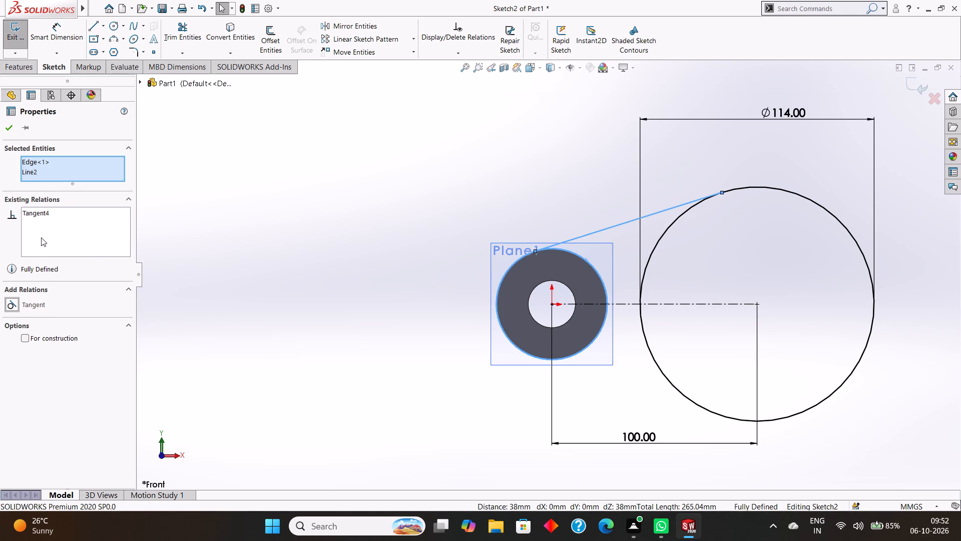
{"action": "left_click", "coordinate": [9, 126]}
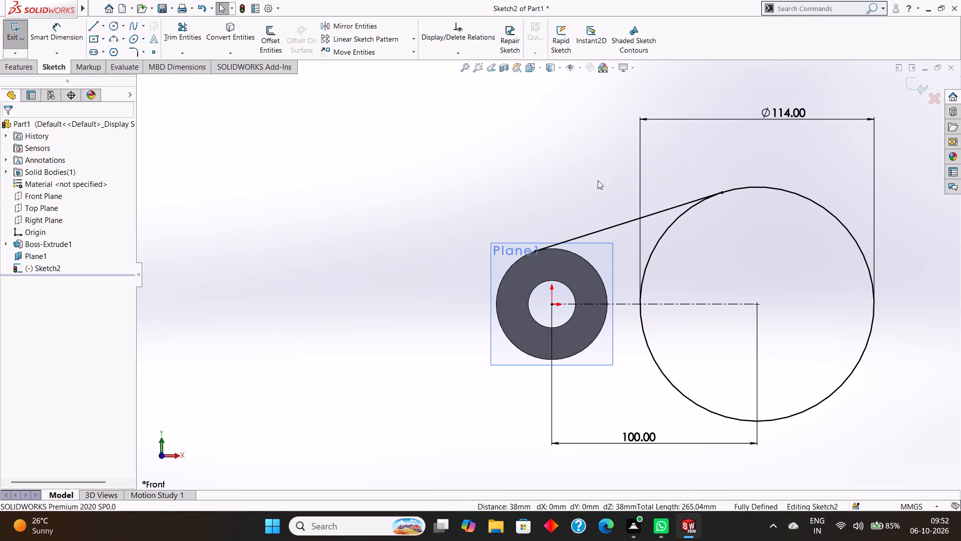
{"action": "left_click", "coordinate": [629, 222]}
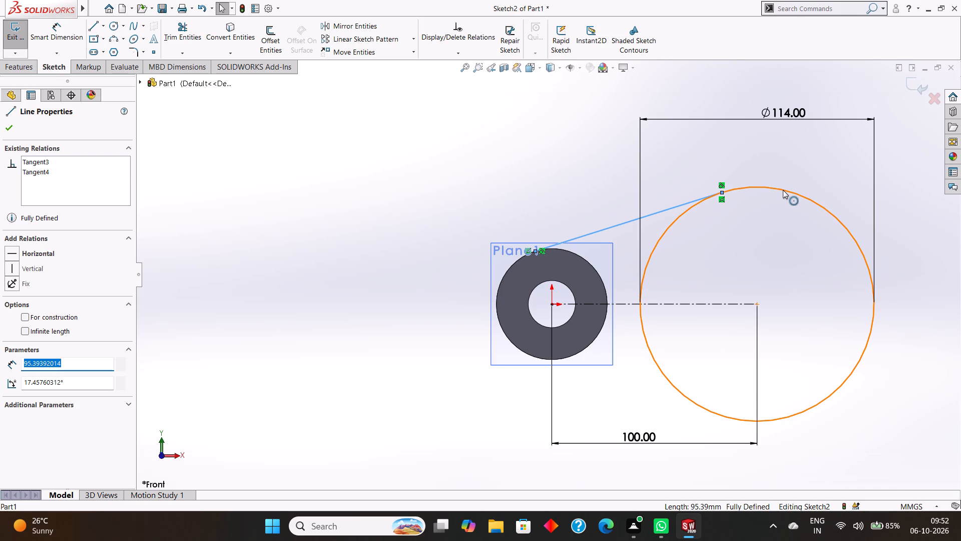
{"action": "key", "text": "Escape"}
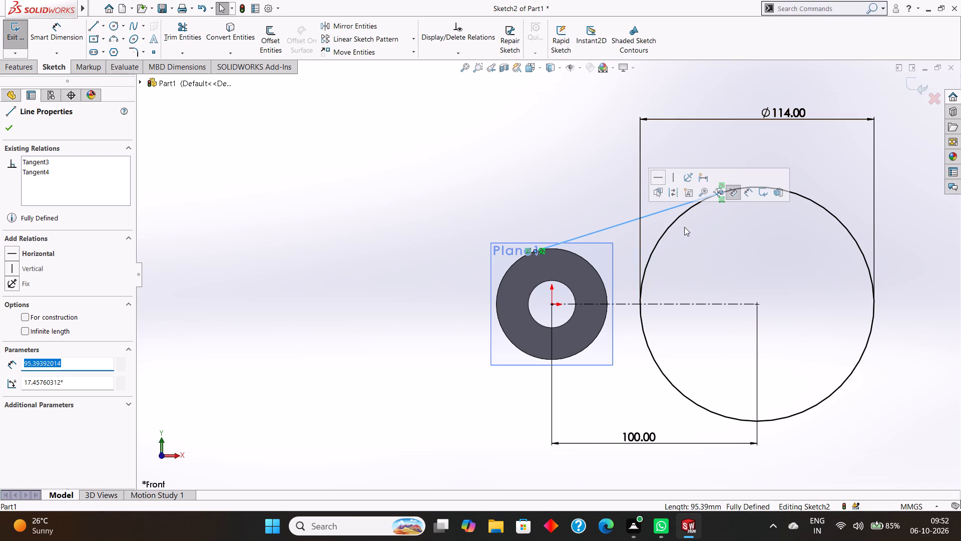
{"action": "key", "text": "Escape"}
Draw a line about 95 mm long below the centerline, from the hub's outer edge to the large circle, tangent to that circle.
{"action": "scroll", "coordinate": [687, 230], "scroll_direction": "up", "scroll_amount": 3}
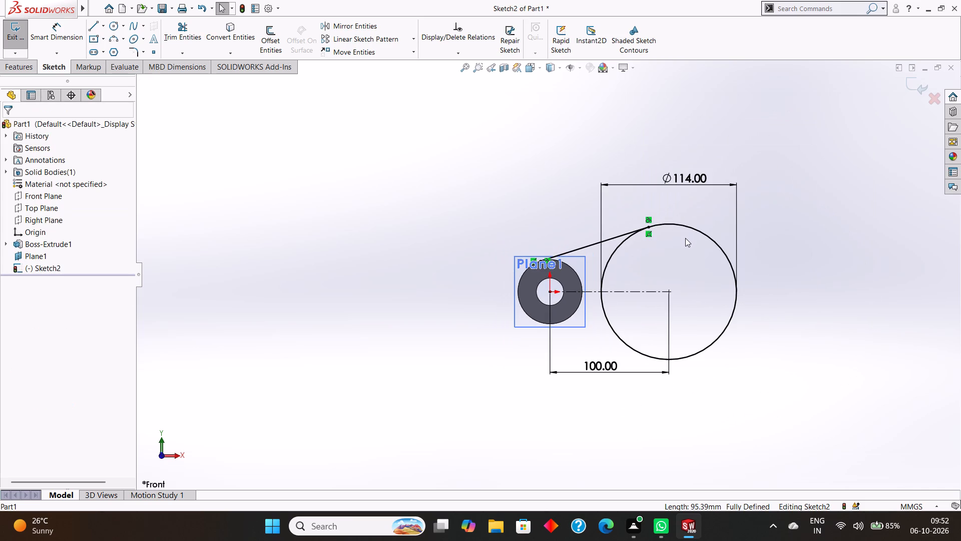
{"action": "left_click", "coordinate": [95, 25]}
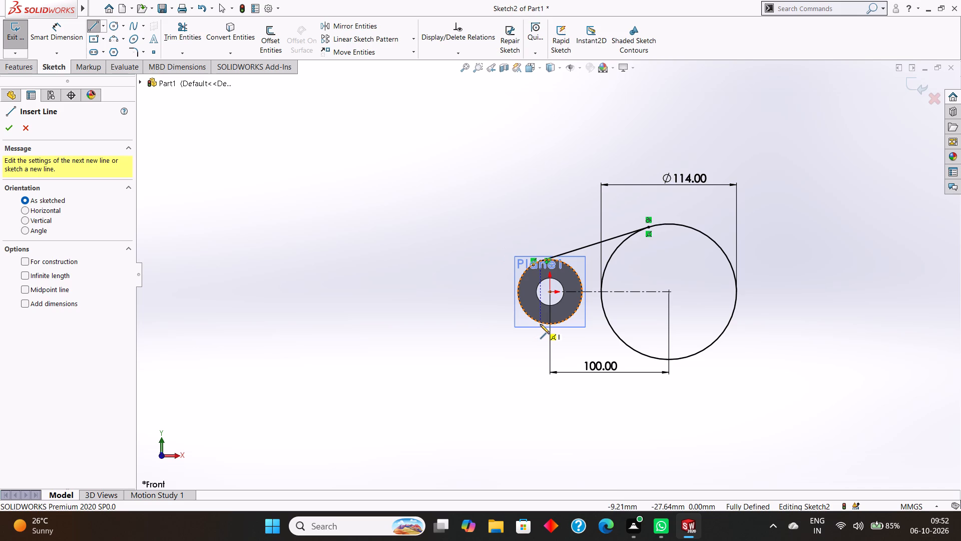
{"action": "left_click", "coordinate": [540, 322]}
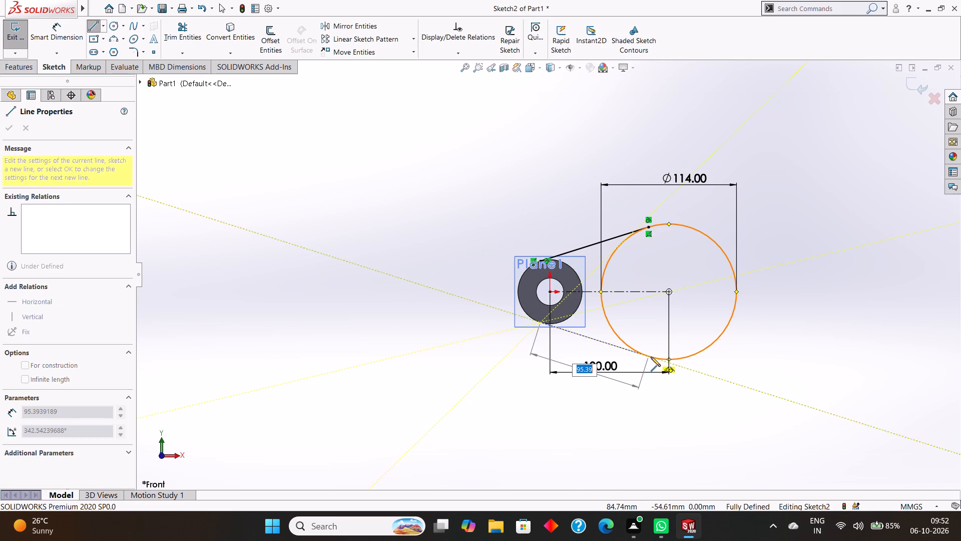
{"action": "left_click", "coordinate": [651, 357]}
{"action": "key", "text": "Escape"}
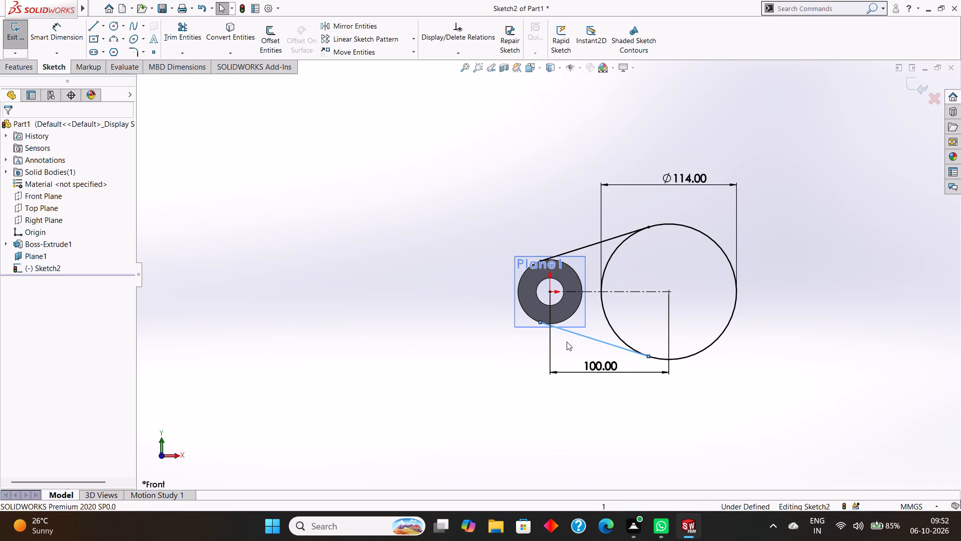
{"action": "key", "text": "Escape"}
Add a tangent relation between the lower connecting line and the hub's outer circular edge.
{"action": "left_click", "coordinate": [520, 304]}
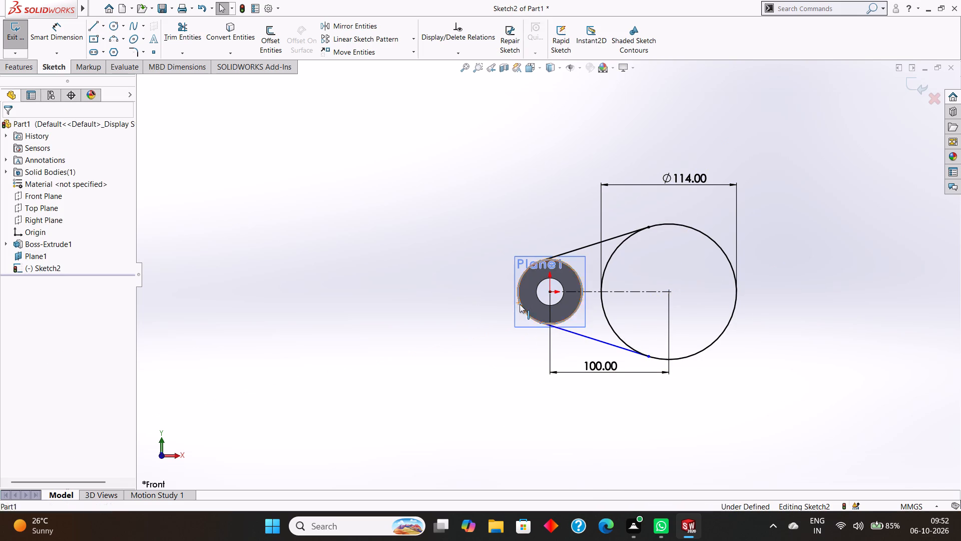
{"action": "left_click", "coordinate": [589, 339], "text": "ctrl"}
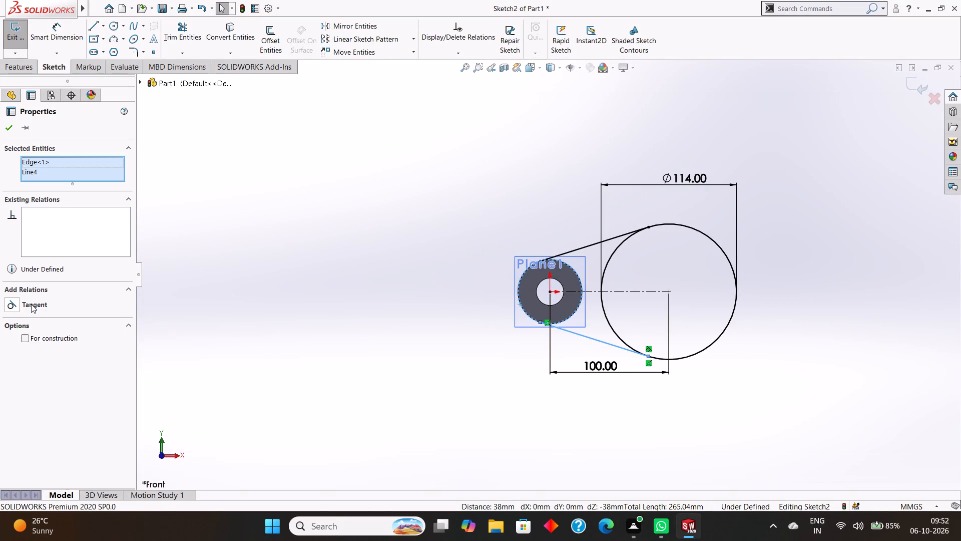
{"action": "left_click", "coordinate": [31, 305]}
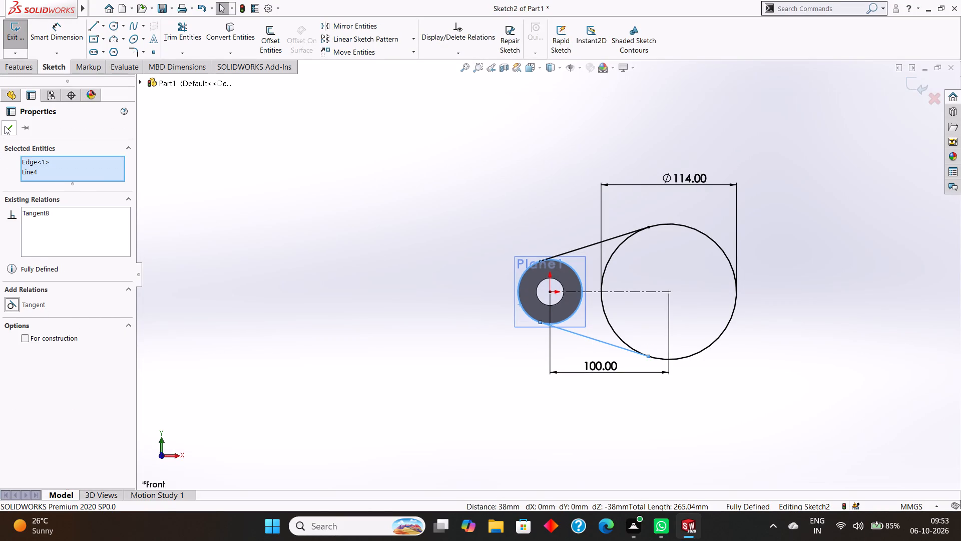
{"action": "left_click", "coordinate": [5, 127]}
{"action": "left_click", "coordinate": [609, 347]}
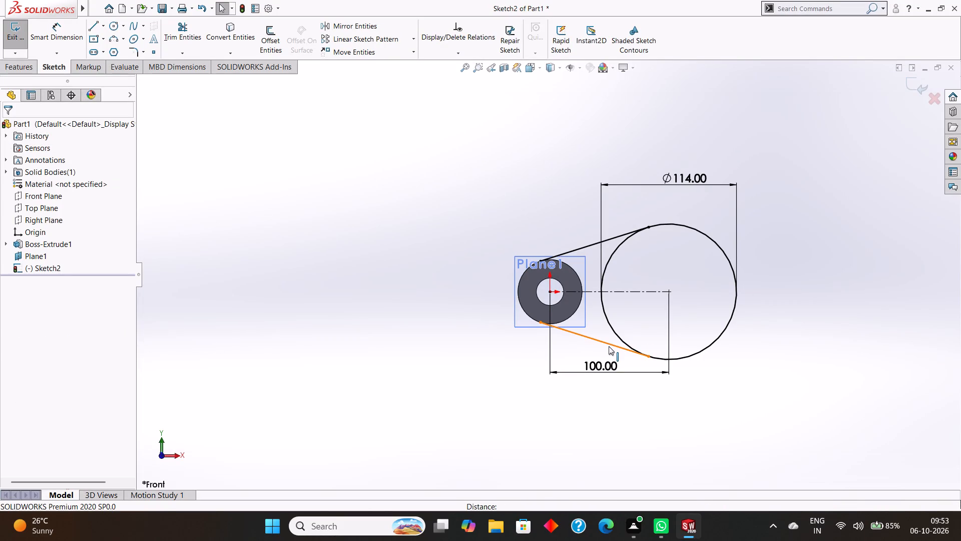
{"action": "key", "text": "Escape"}
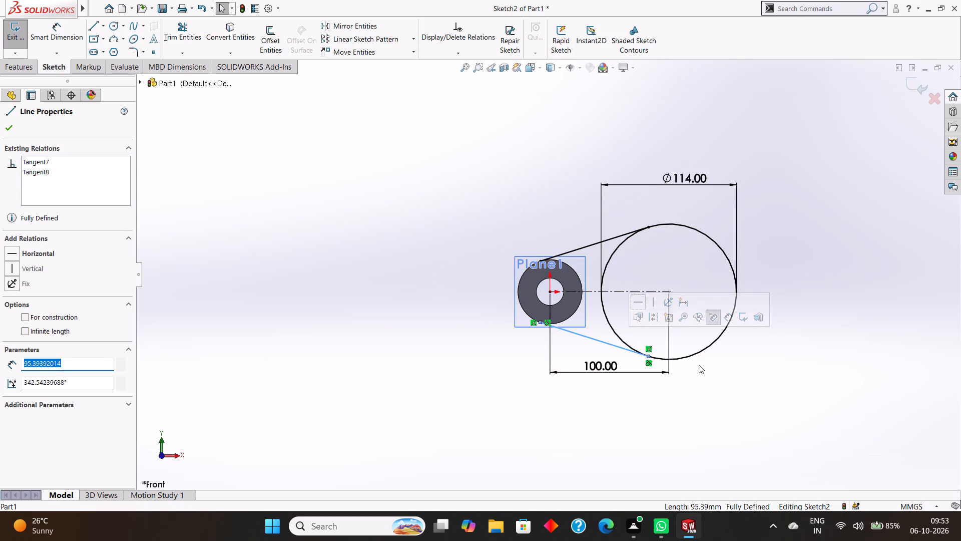
{"action": "key", "text": "Escape"}
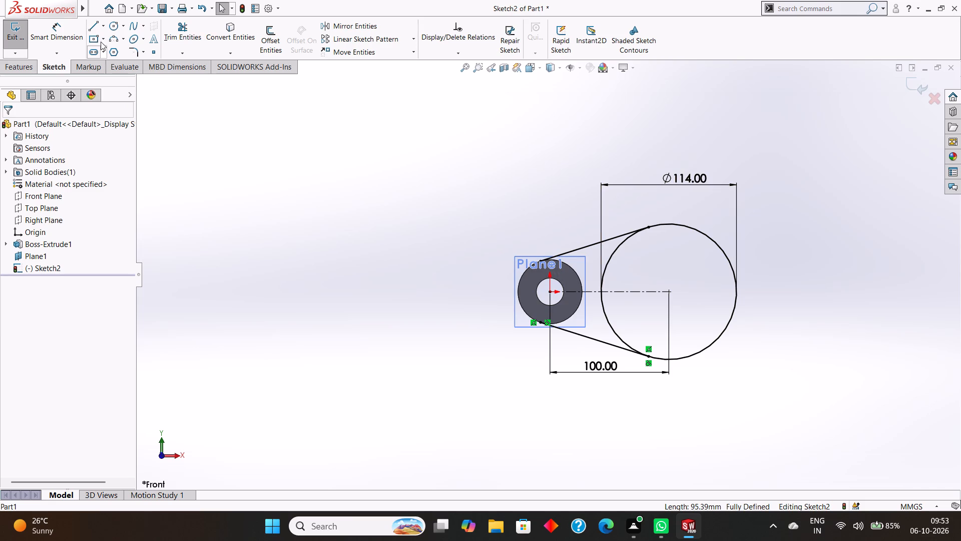
Draw a circle centred on the origin that coincides with the hub's 54 mm outer edge.
{"action": "left_click", "coordinate": [110, 29]}
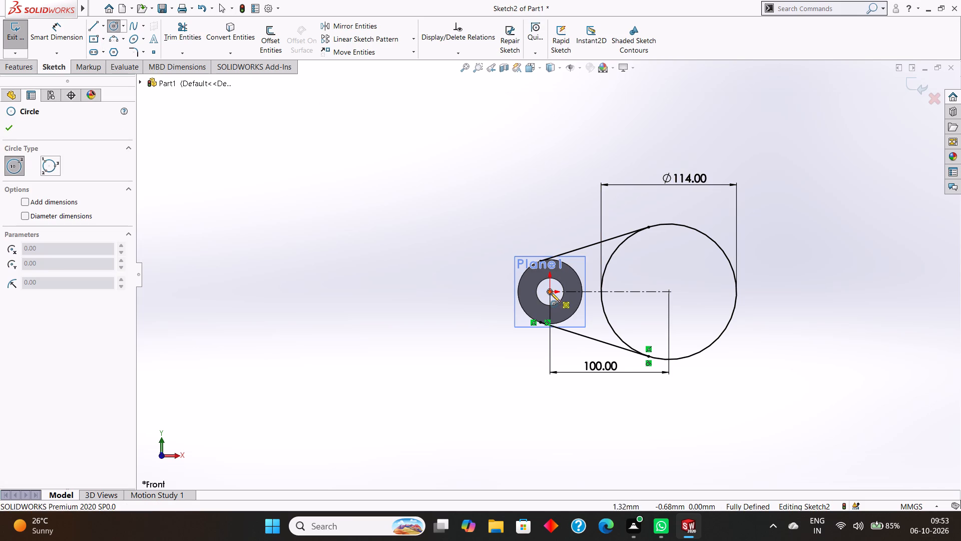
{"action": "left_click_drag", "start_coordinate": [550, 292], "coordinate": [578, 308]}
{"action": "left_click", "coordinate": [8, 121]}
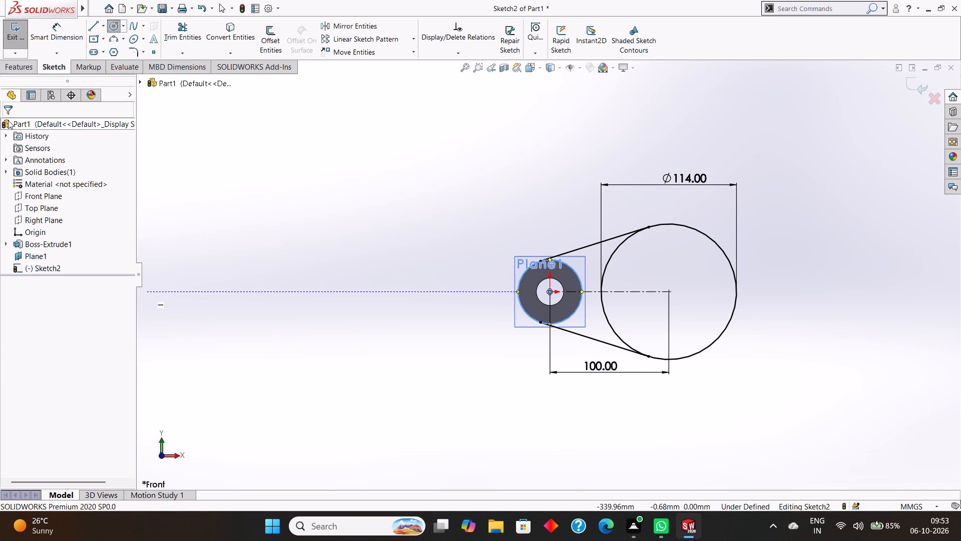
Trim away the arc of the hub-sized circle on the side facing away from the large circle.
{"action": "left_click", "coordinate": [181, 27]}
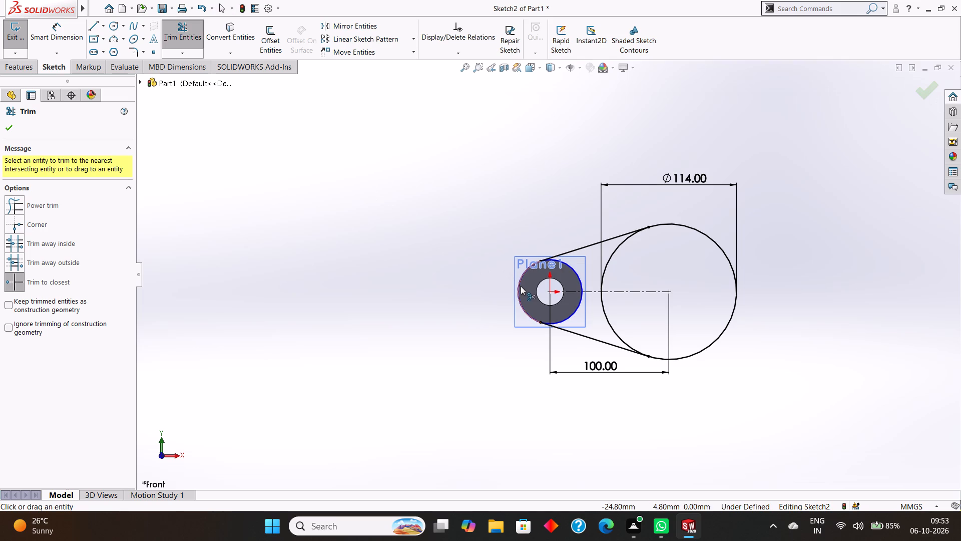
{"action": "left_click", "coordinate": [521, 284]}
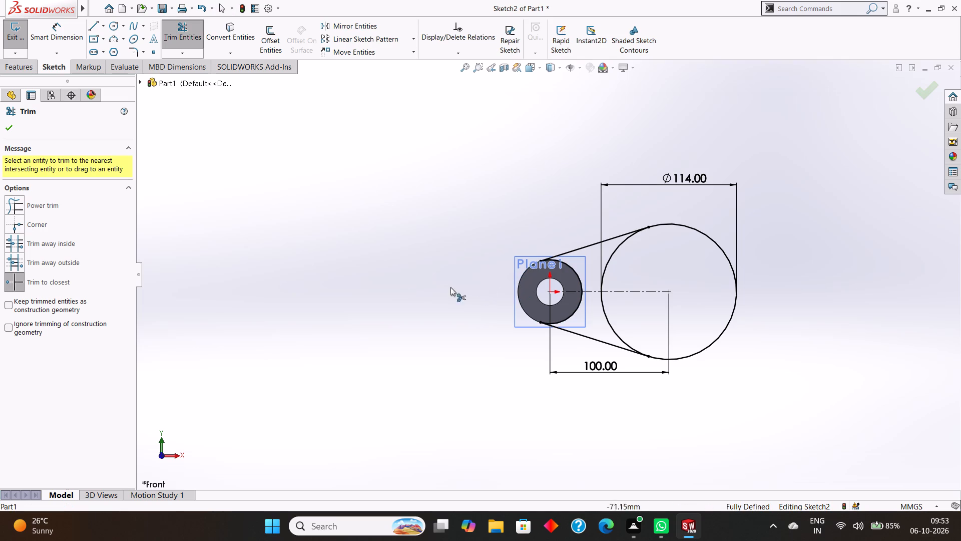
{"action": "left_click", "coordinate": [8, 130]}
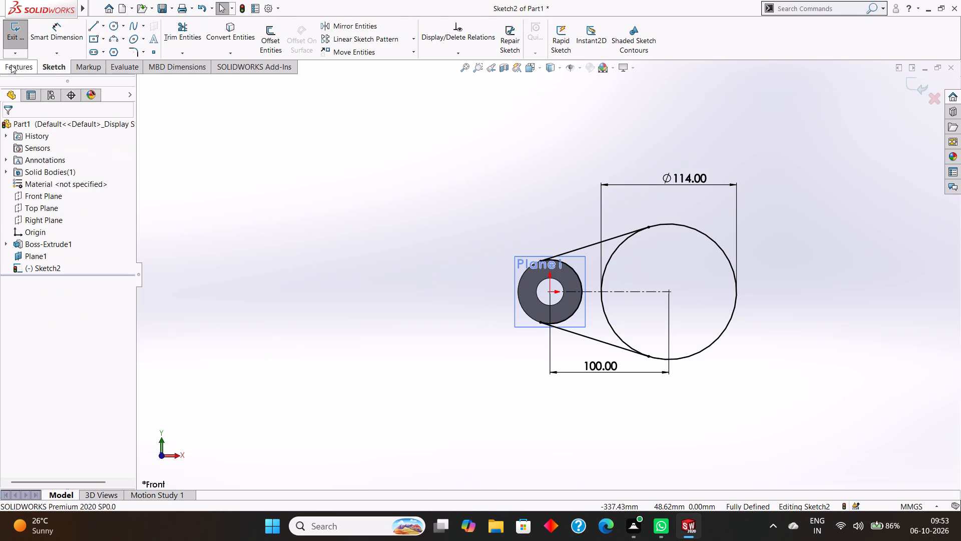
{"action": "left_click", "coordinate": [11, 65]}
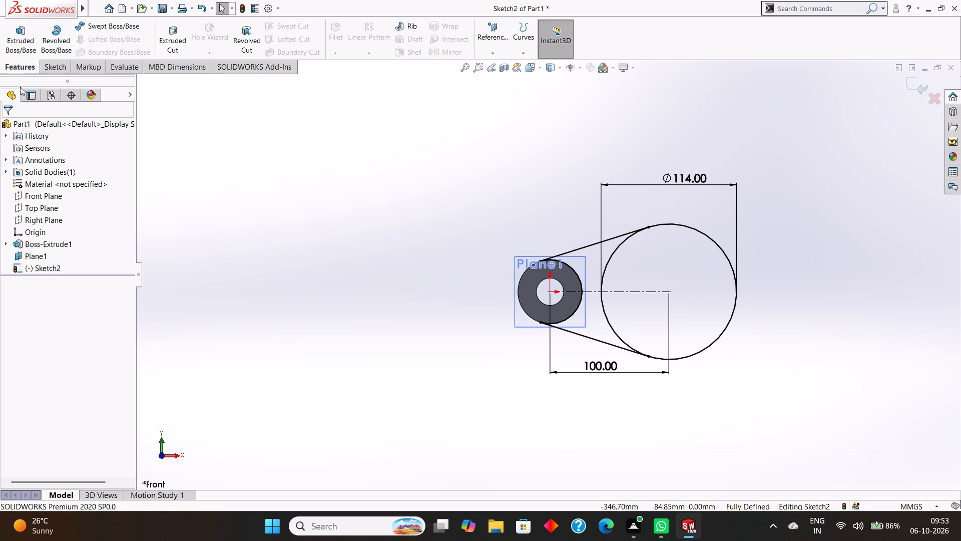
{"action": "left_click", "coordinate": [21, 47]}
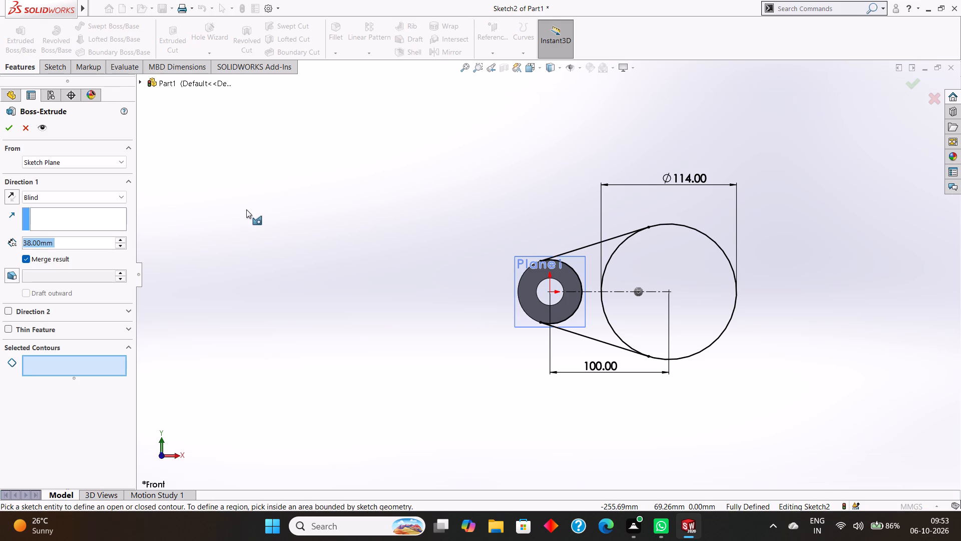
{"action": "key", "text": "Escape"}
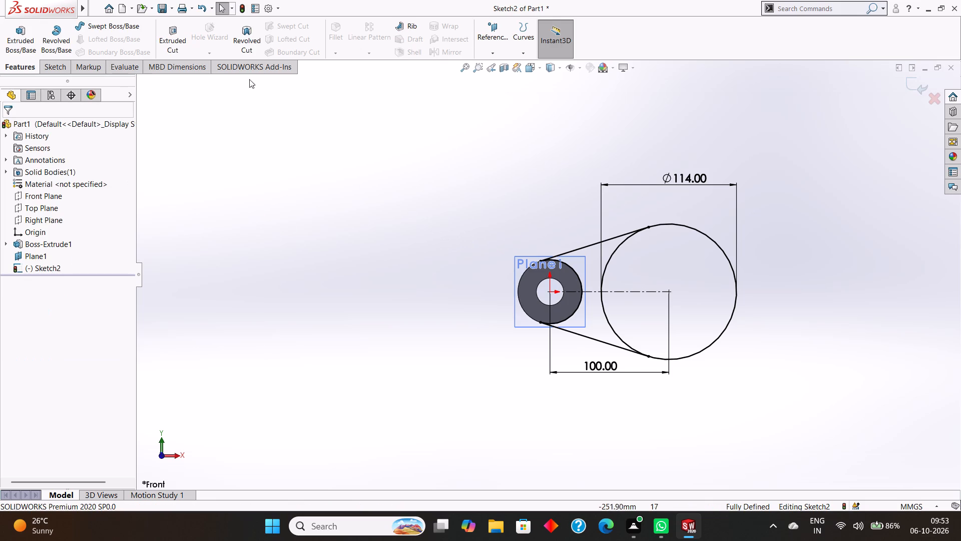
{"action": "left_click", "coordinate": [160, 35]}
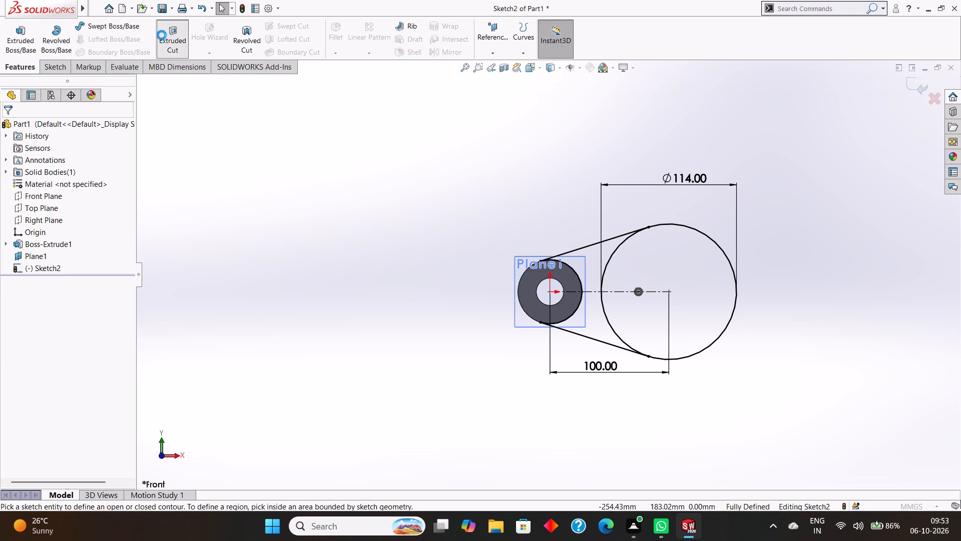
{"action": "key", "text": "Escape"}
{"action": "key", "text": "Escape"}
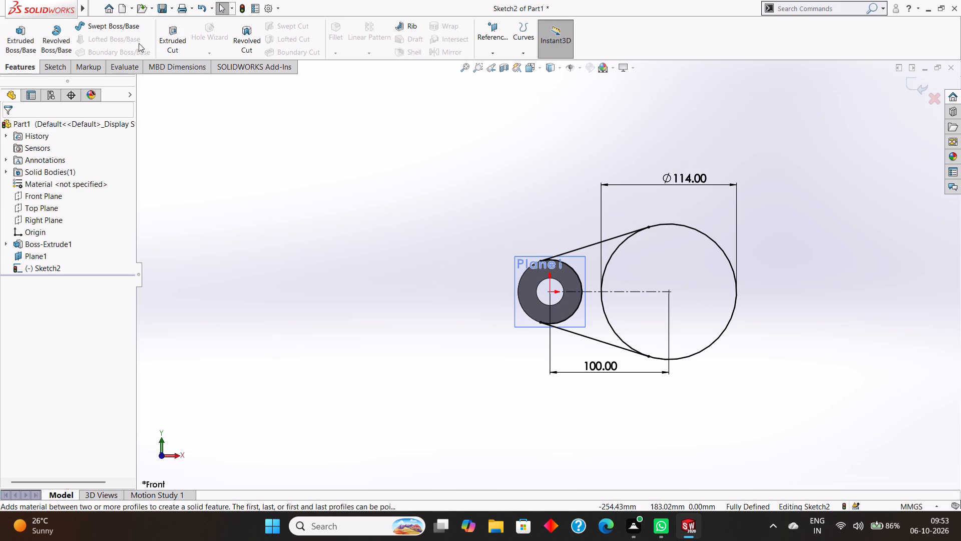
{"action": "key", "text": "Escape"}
Trim away both inner arc segments of the 114 mm circle between the two tangent lines.
{"action": "left_click", "coordinate": [63, 64]}
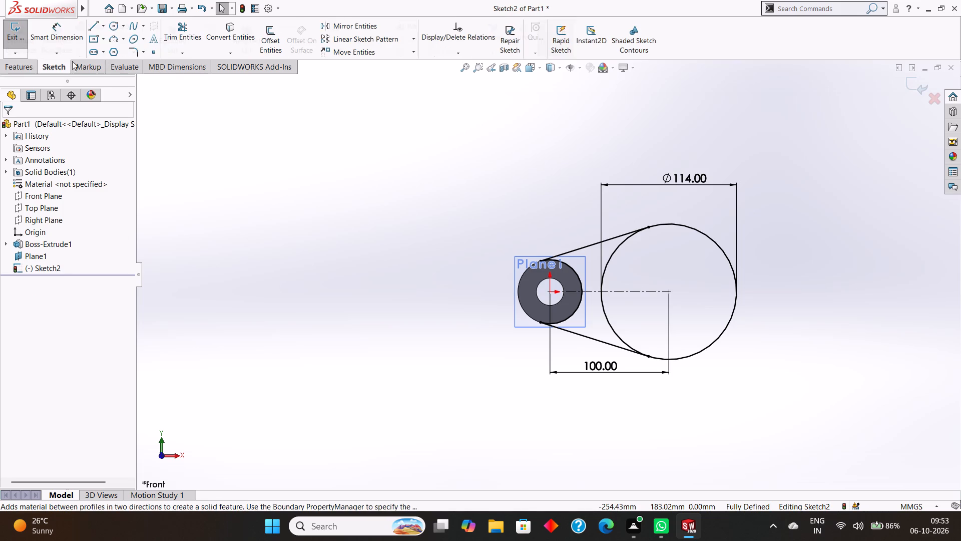
{"action": "left_click", "coordinate": [184, 37]}
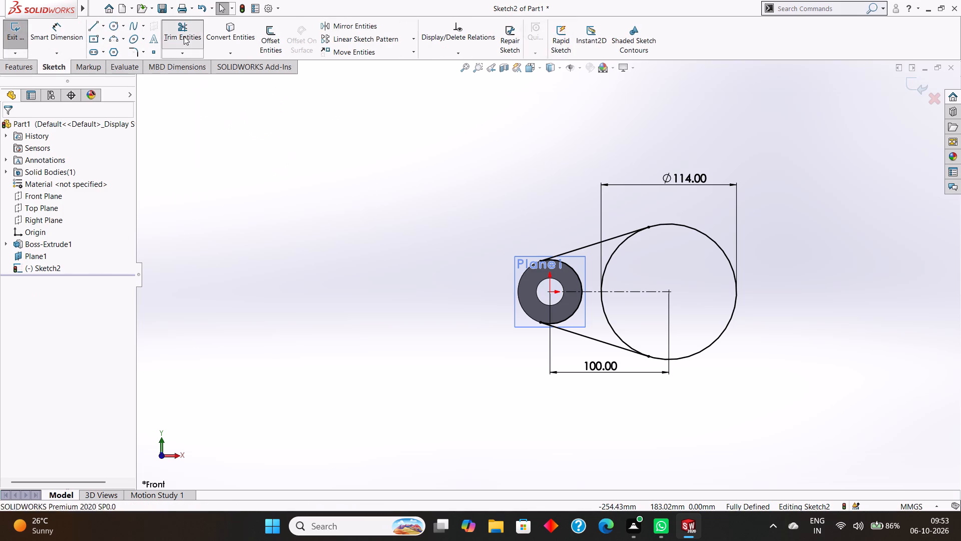
{"action": "left_click", "coordinate": [628, 240]}
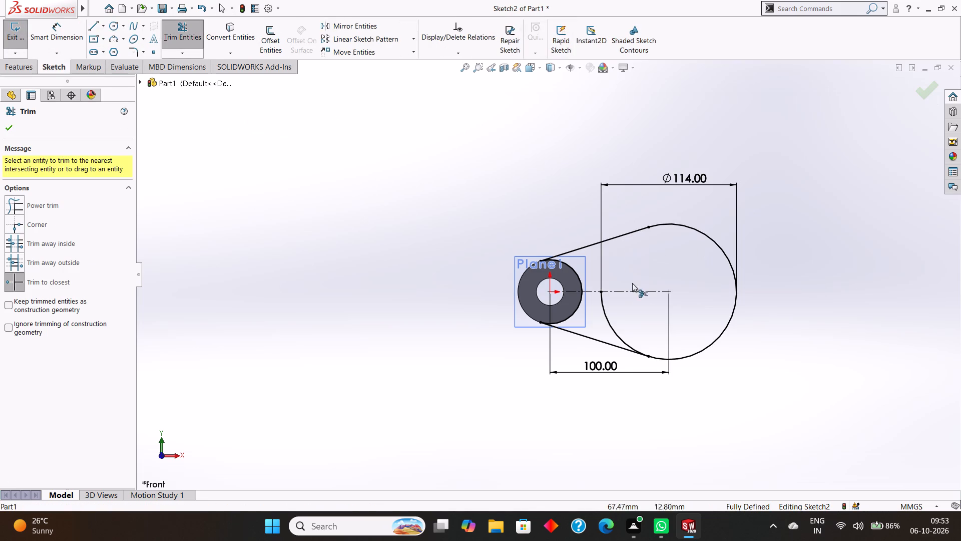
{"action": "left_click", "coordinate": [607, 318]}
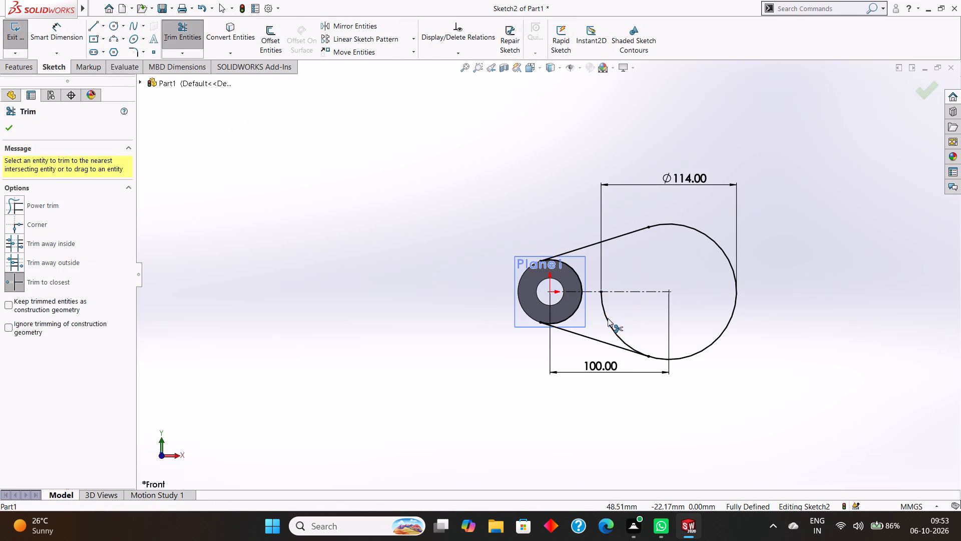
{"action": "left_click", "coordinate": [7, 125]}
Extrude the tangent-sided arm sketch as a blind boss 25 mm deep, merged with the hub.
{"action": "left_click", "coordinate": [18, 68]}
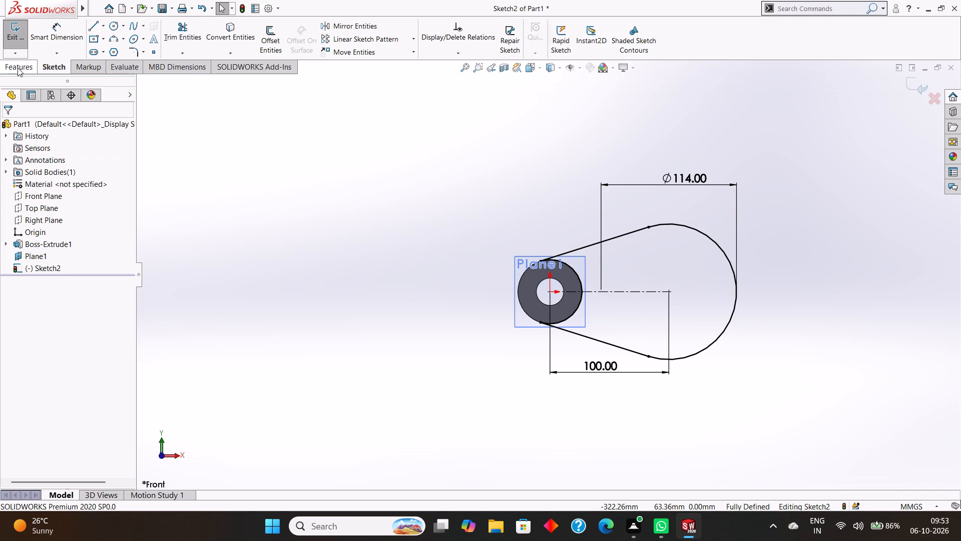
{"action": "left_click", "coordinate": [26, 43]}
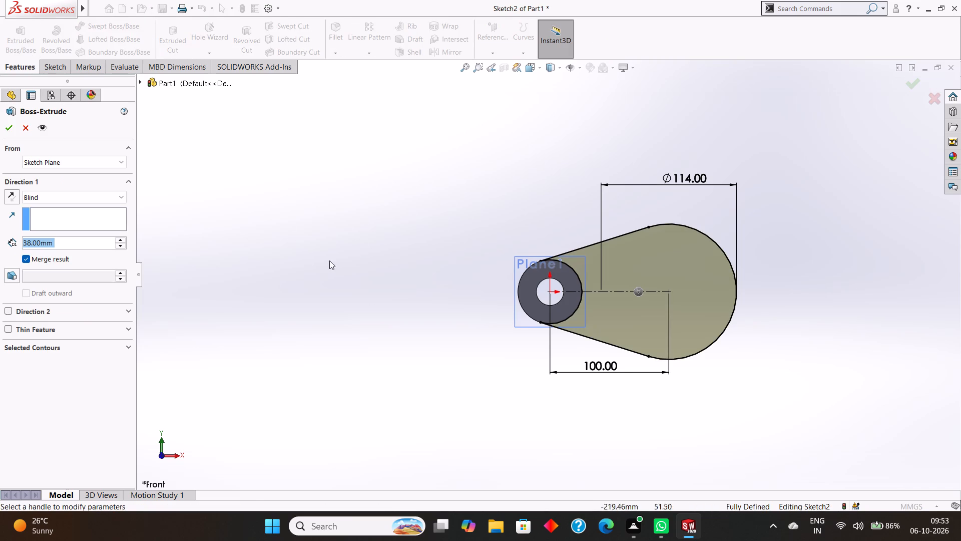
{"action": "middle_click_drag", "start_coordinate": [430, 382], "coordinate": [430, 222]}
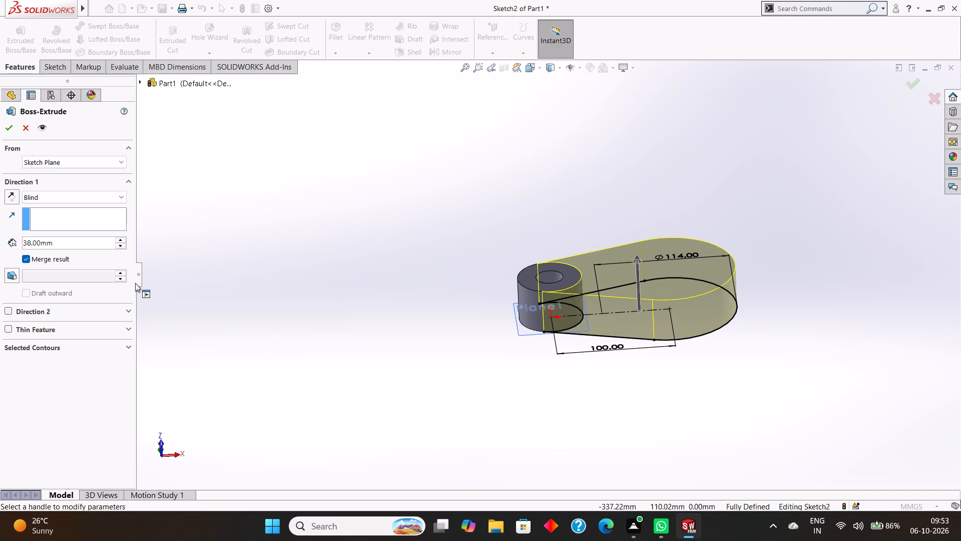
{"action": "left_click", "coordinate": [58, 240]}
{"action": "left_click_drag", "start_coordinate": [67, 242], "coordinate": [21, 235]}
{"action": "type", "text": "25"}
{"action": "key", "text": "Return"}
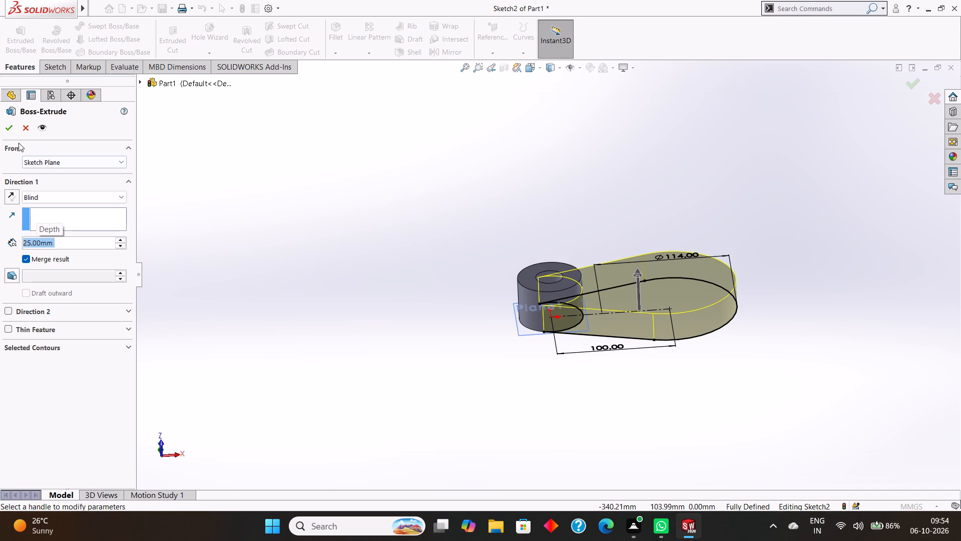
{"action": "left_click", "coordinate": [11, 132]}
{"action": "left_click", "coordinate": [413, 220]}
Hide the reference plane Plane1.
{"action": "middle_click_drag", "start_coordinate": [455, 238], "coordinate": [453, 214]}
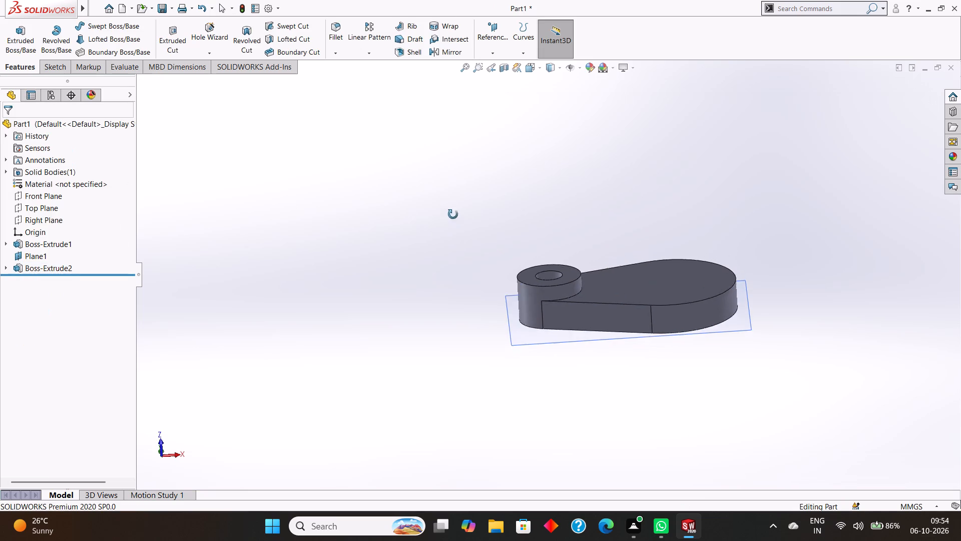
{"action": "middle_click_drag", "start_coordinate": [453, 214], "coordinate": [453, 357]}
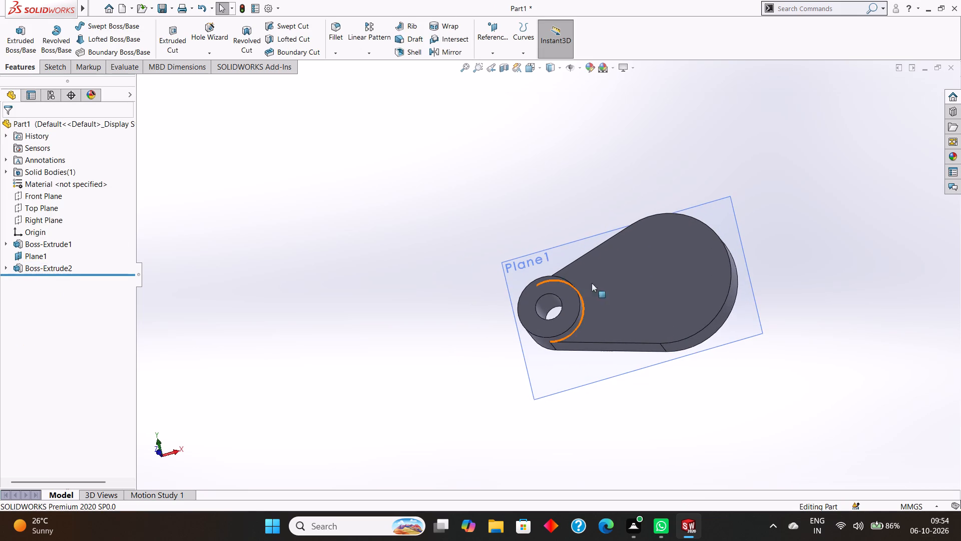
{"action": "right_click", "coordinate": [715, 208]}
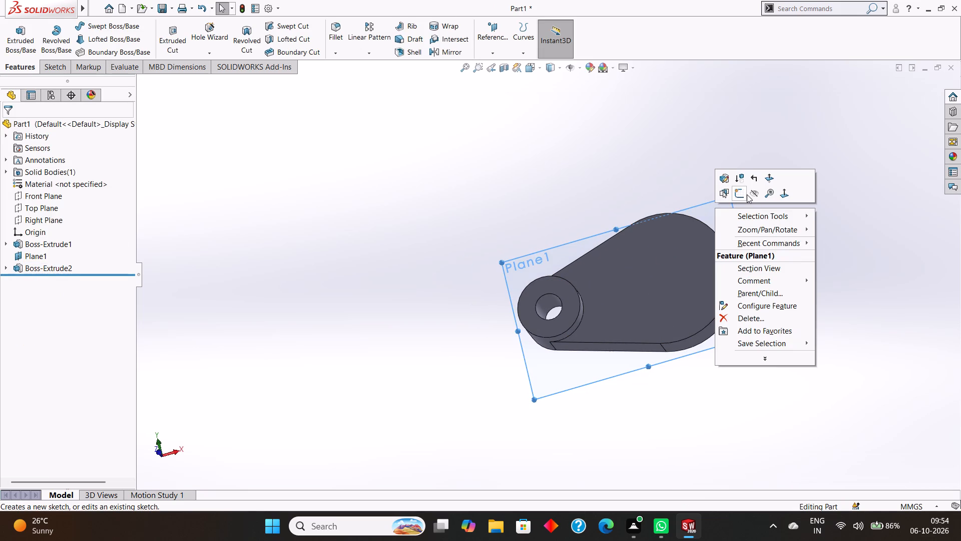
{"action": "left_click", "coordinate": [750, 194]}
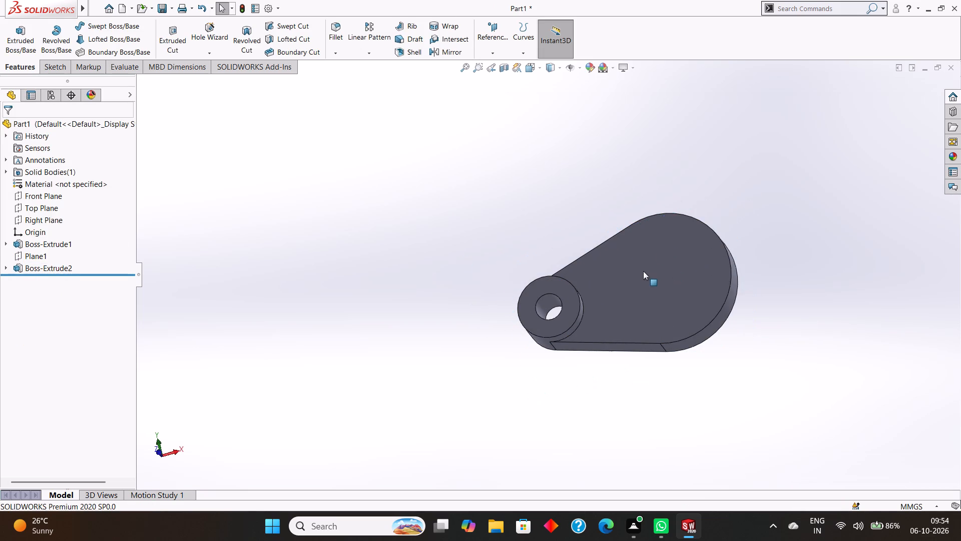
Start a new sketch on the arm's flat upper face, viewed square-on.
{"action": "left_click", "coordinate": [643, 270]}
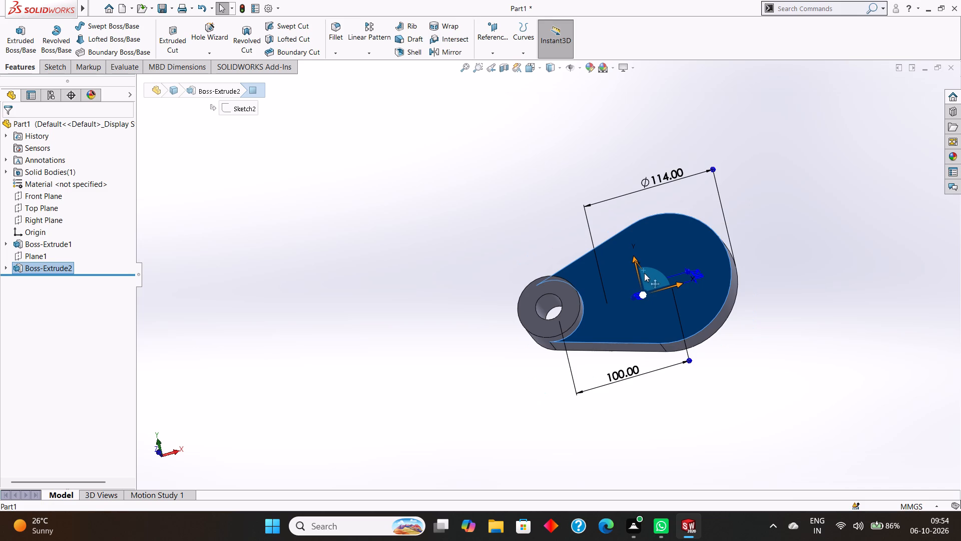
{"action": "key", "text": "ctrl+8"}
{"action": "right_click", "coordinate": [649, 218]}
{"action": "left_click", "coordinate": [670, 207]}
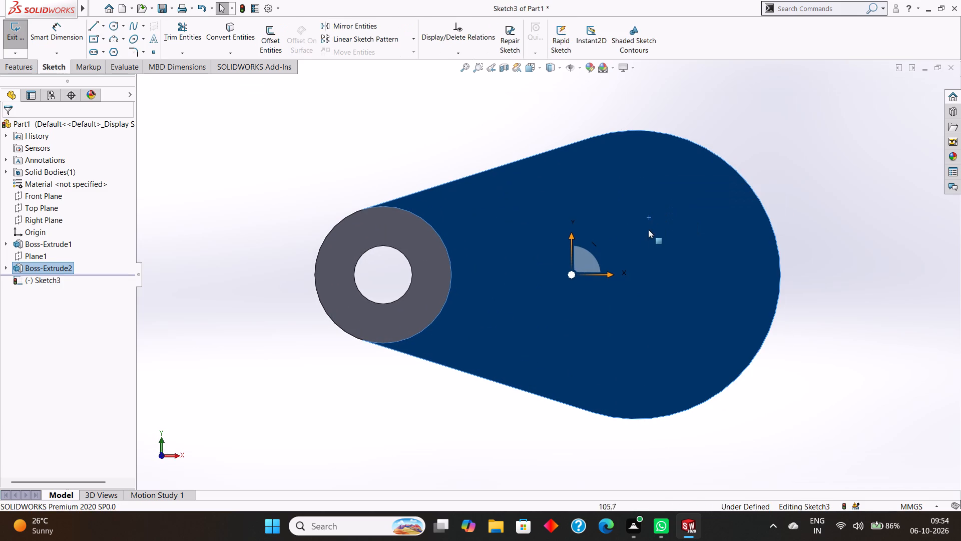
{"action": "key", "text": "Escape"}
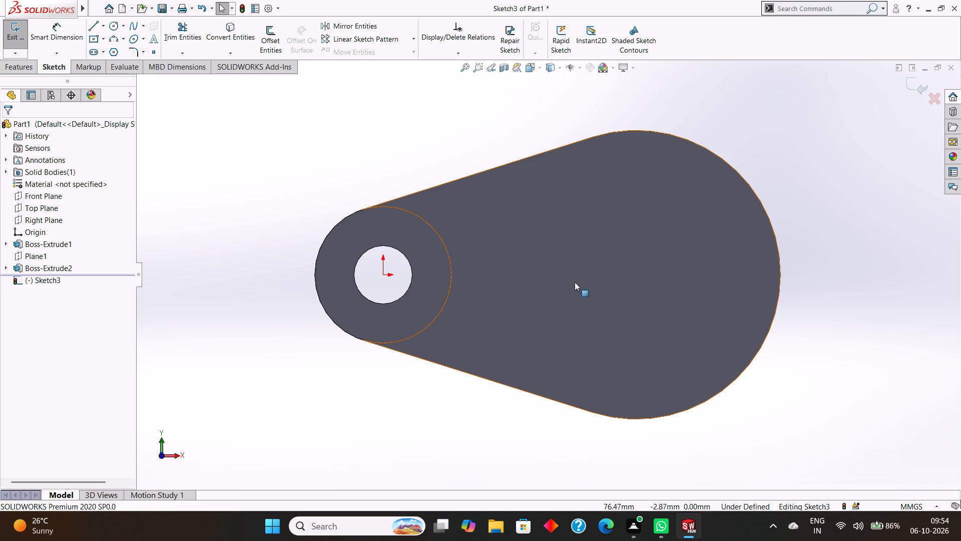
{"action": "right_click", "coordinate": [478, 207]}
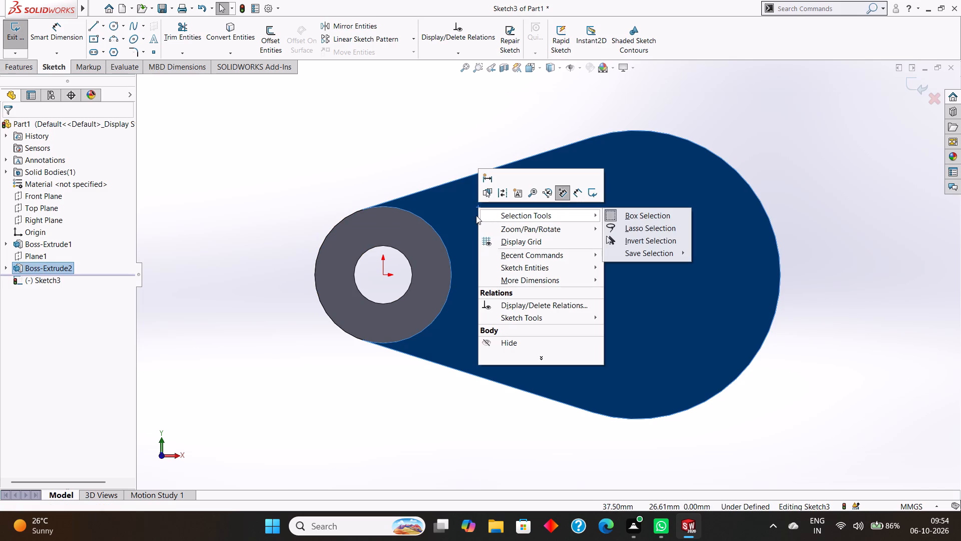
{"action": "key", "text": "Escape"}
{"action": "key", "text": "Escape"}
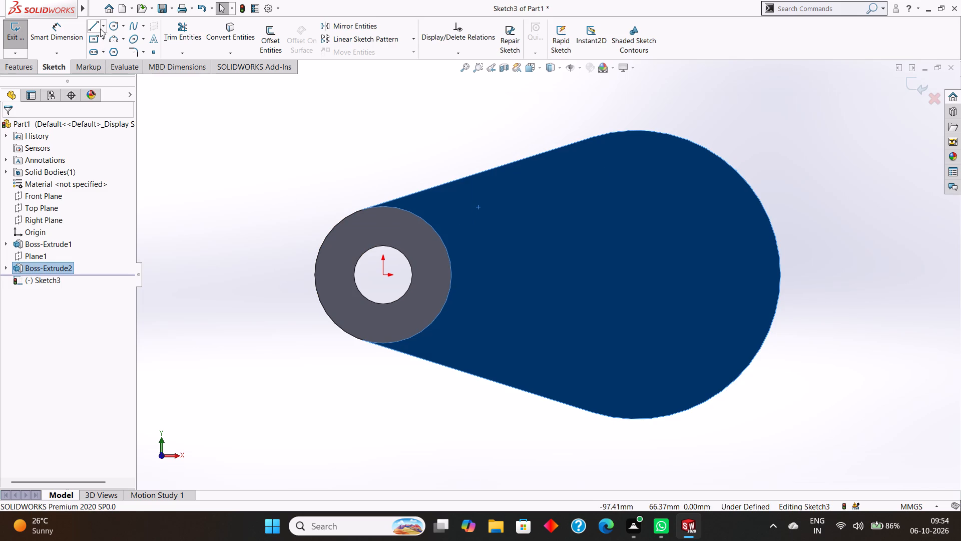
Draw a horizontal centerline from the origin to the centre of the arm's large arc, 100 mm long.
{"action": "left_click", "coordinate": [101, 27]}
{"action": "left_click", "coordinate": [117, 50]}
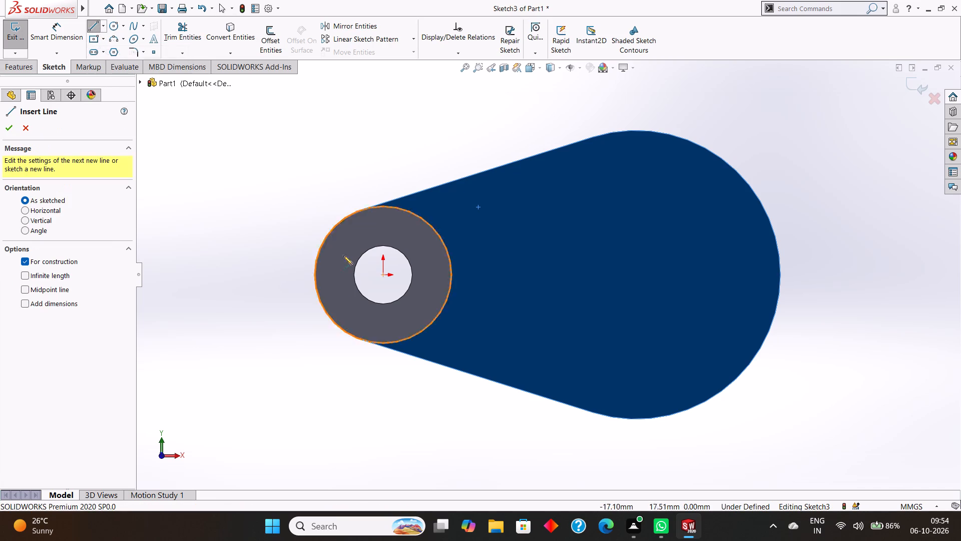
{"action": "left_click", "coordinate": [384, 275]}
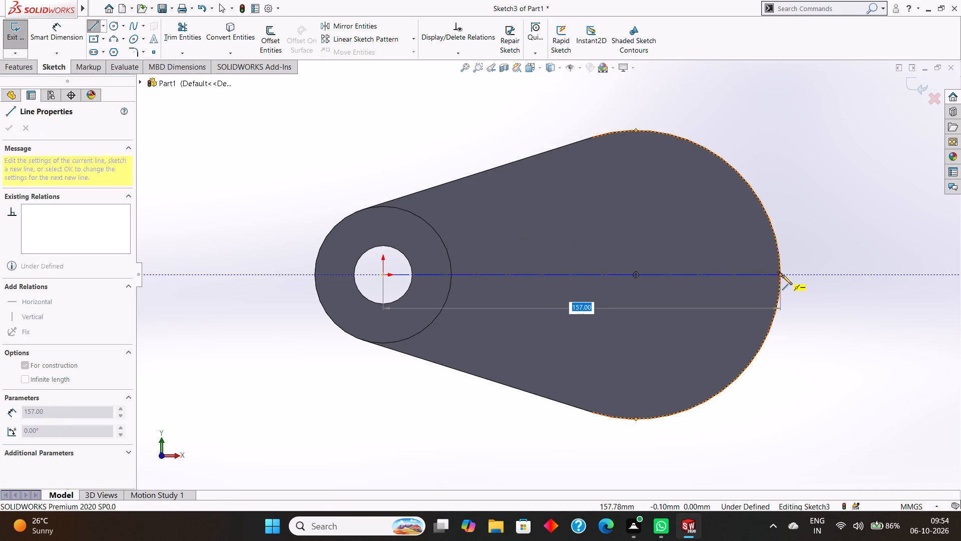
{"action": "left_click", "coordinate": [638, 274]}
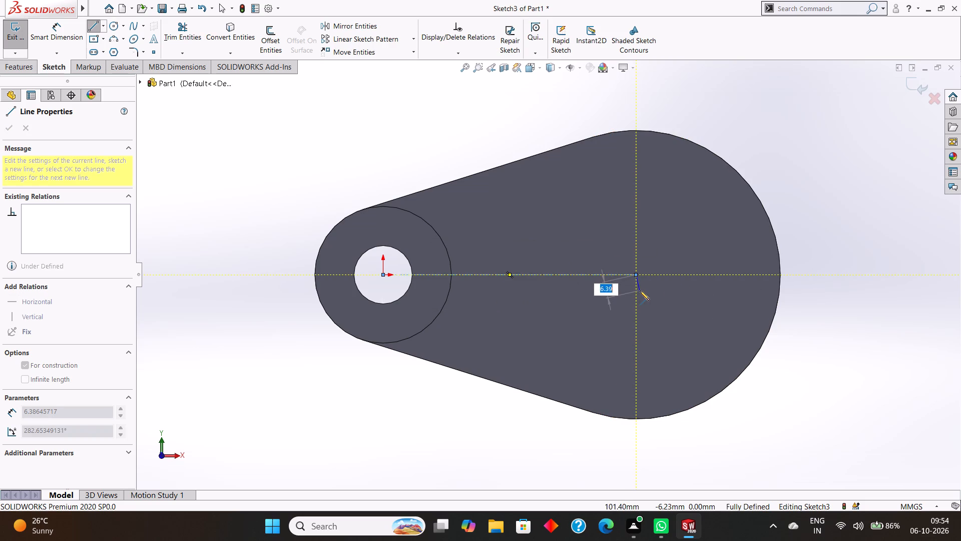
{"action": "key", "text": "Escape"}
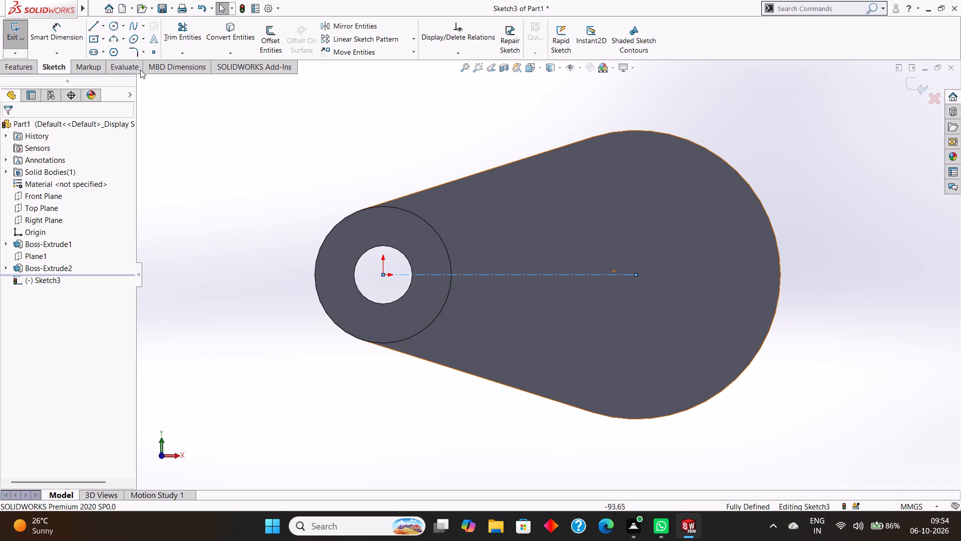
Draw a 40 mm centerline from the large arc's centre back towards the hub along the horizontal axis.
{"action": "left_click", "coordinate": [104, 27]}
{"action": "left_click", "coordinate": [107, 49]}
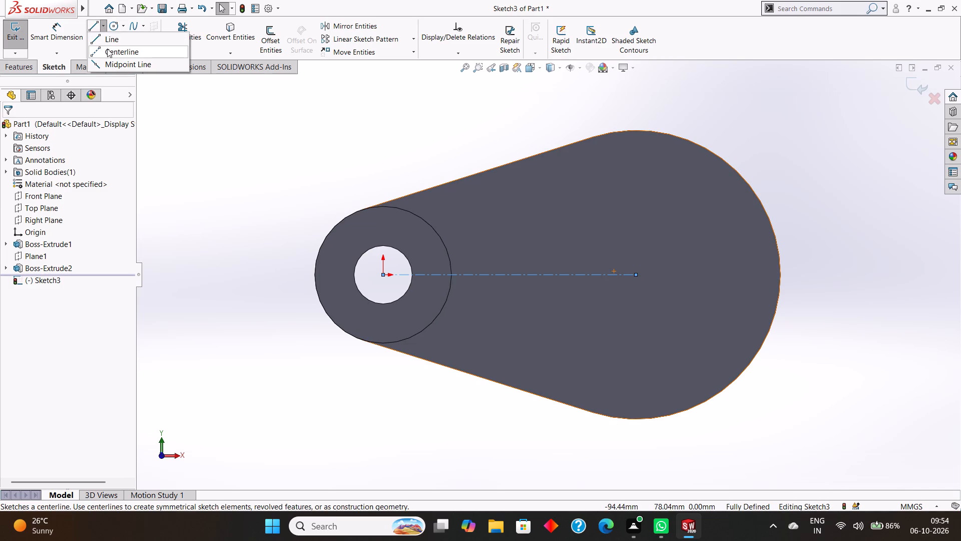
{"action": "left_click", "coordinate": [636, 275]}
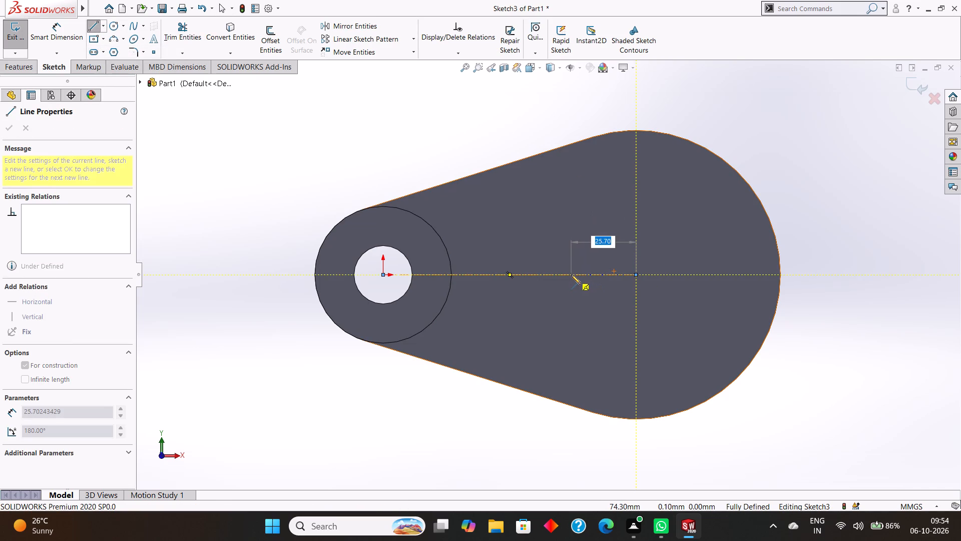
{"action": "type", "text": "40"}
{"action": "key", "text": "Return"}
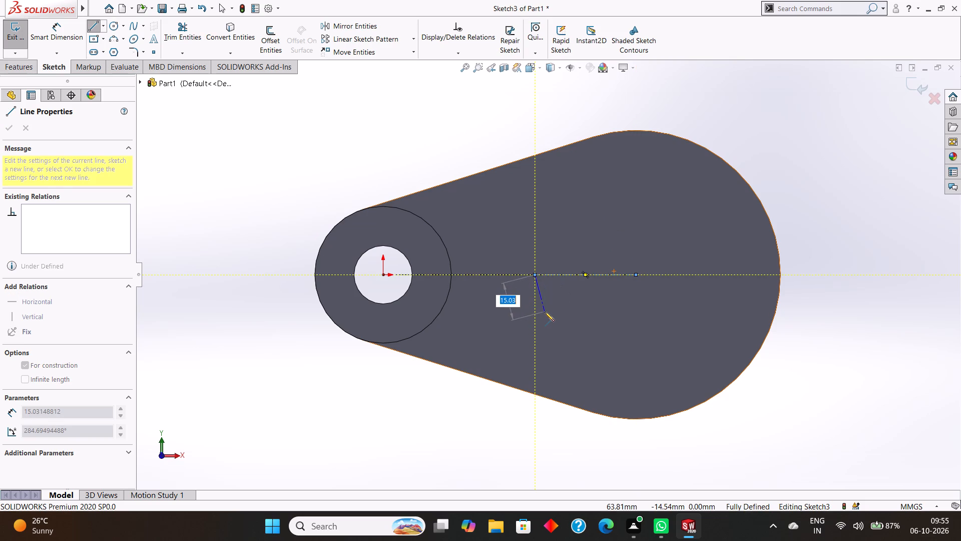
{"action": "key", "text": "Escape"}
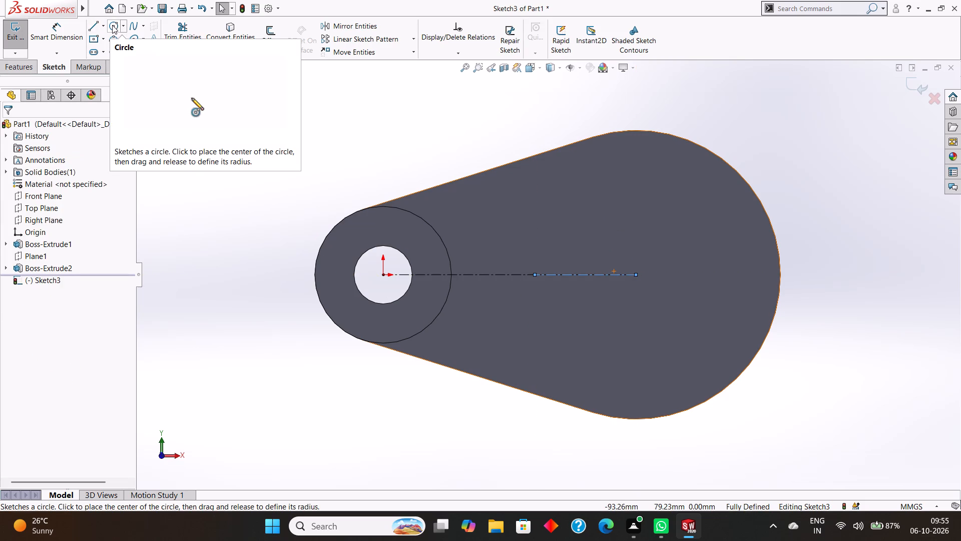
Draw a circle of 27 mm radius centred on the hub-side end of the 40 mm centerline.
{"action": "left_click", "coordinate": [124, 28]}
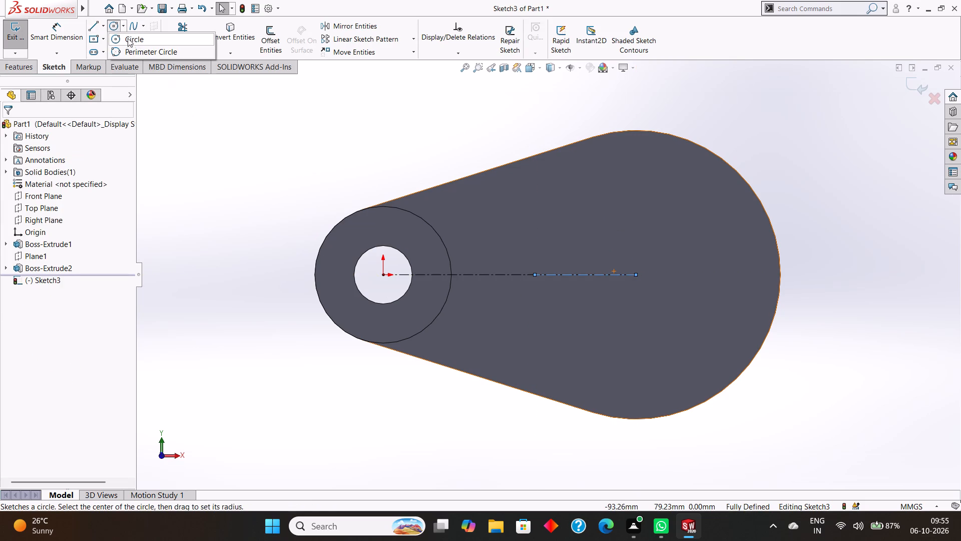
{"action": "left_click", "coordinate": [130, 38]}
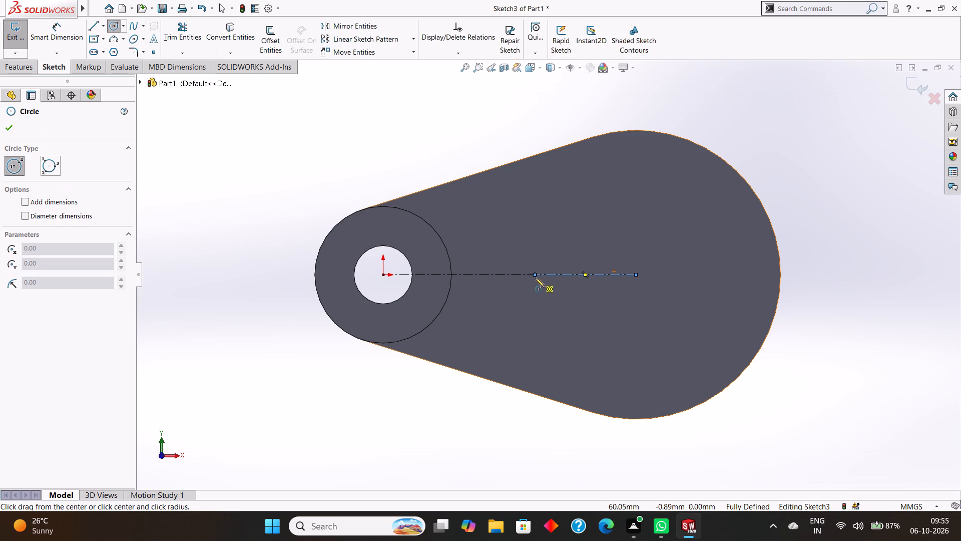
{"action": "left_click_drag", "start_coordinate": [535, 274], "coordinate": [555, 306]}
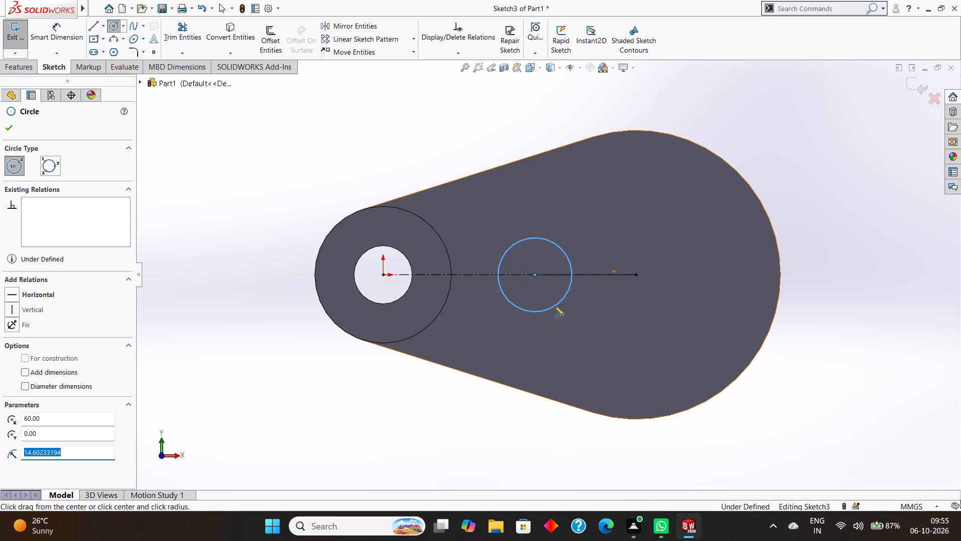
{"action": "type", "text": "27"}
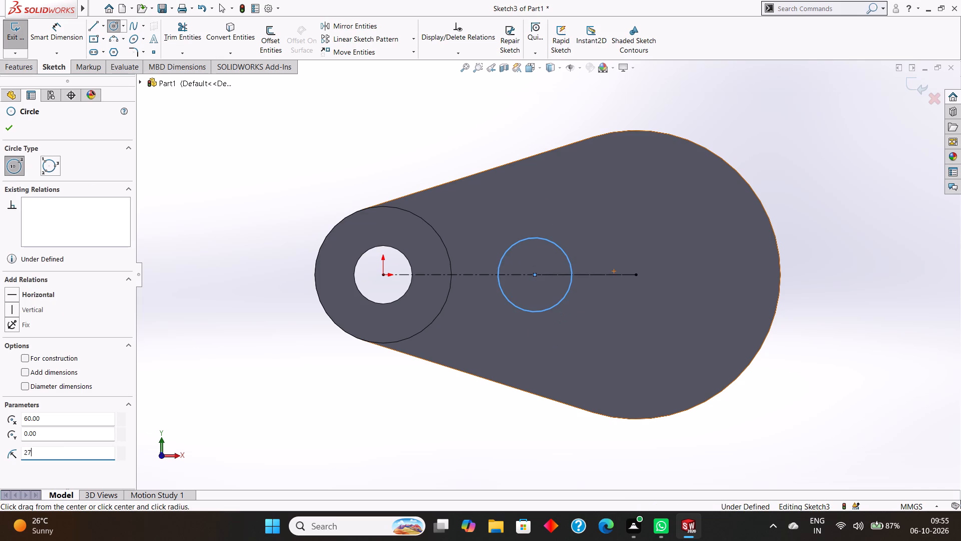
{"action": "key", "text": "Return"}
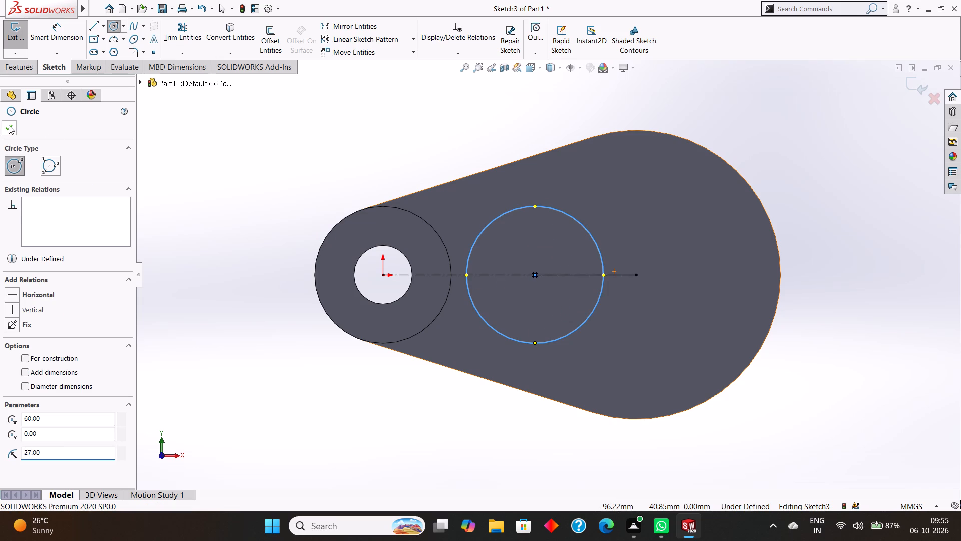
{"action": "left_click", "coordinate": [9, 125]}
Dimension the diameter of the new circle, placing the dimension above the arm.
{"action": "left_click", "coordinate": [43, 32]}
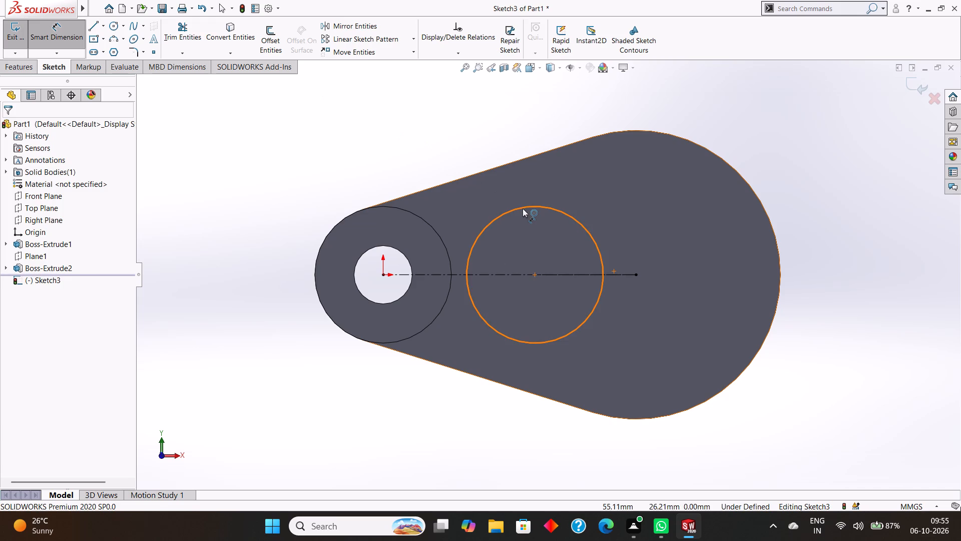
{"action": "left_click", "coordinate": [523, 208]}
{"action": "left_click", "coordinate": [520, 115]}
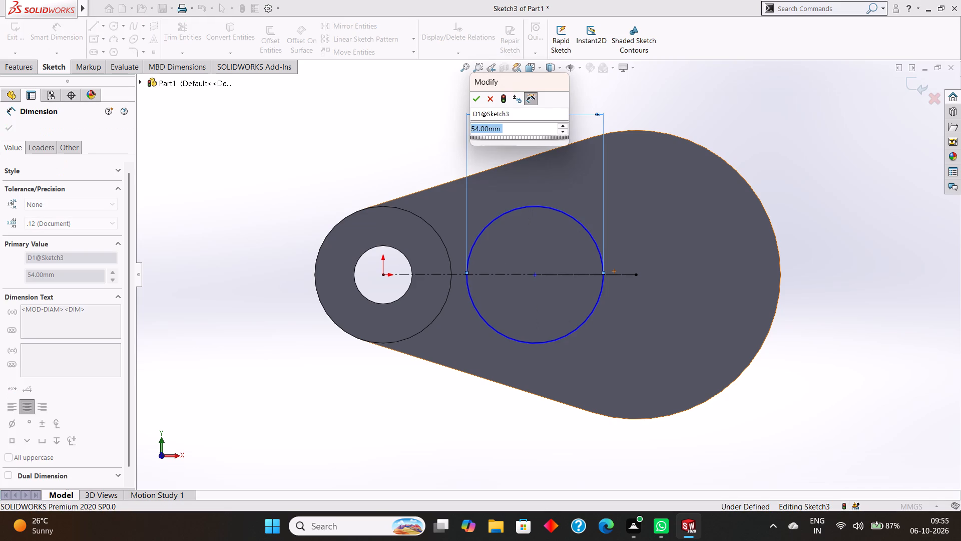
{"action": "left_click", "coordinate": [474, 98]}
{"action": "left_click", "coordinate": [7, 124]}
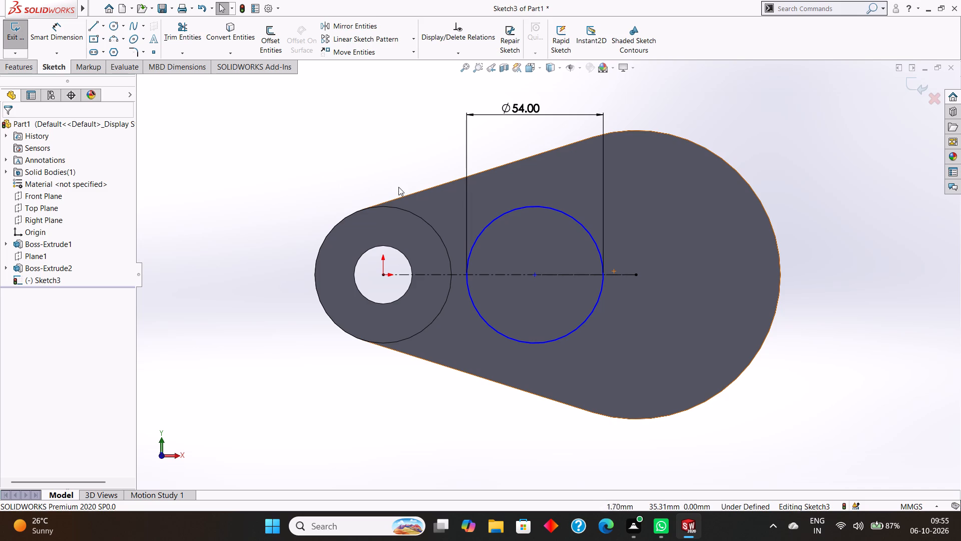
Draw three connected lines from the circle's top point: 55 mm horizontally away from the hub, 54 mm down, and back to its bottom point.
{"action": "left_click", "coordinate": [97, 25]}
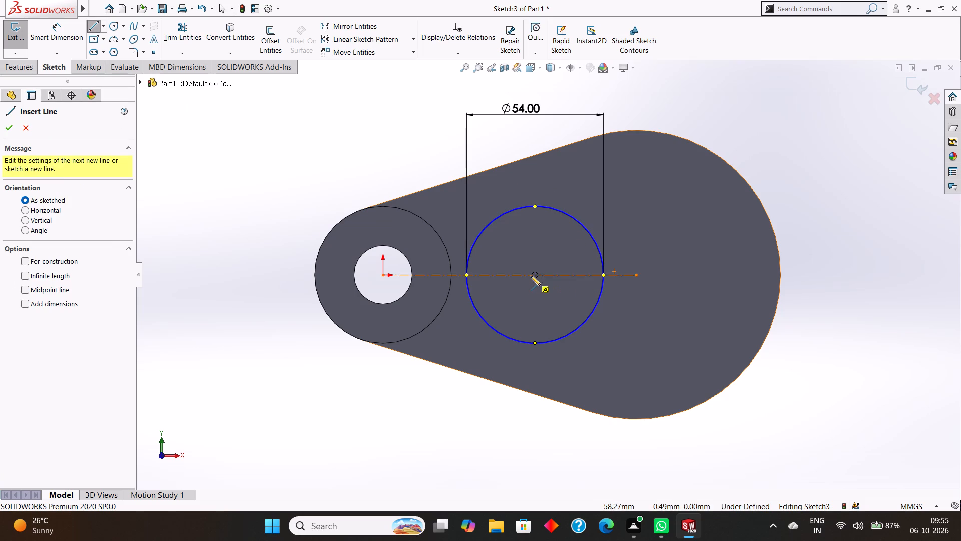
{"action": "left_click", "coordinate": [535, 206]}
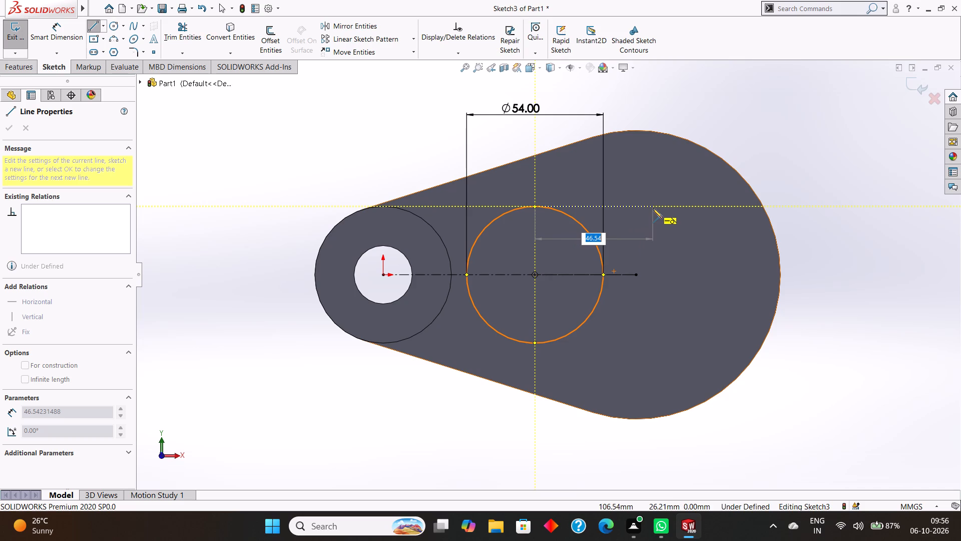
{"action": "type", "text": "55"}
{"action": "key", "text": "Return"}
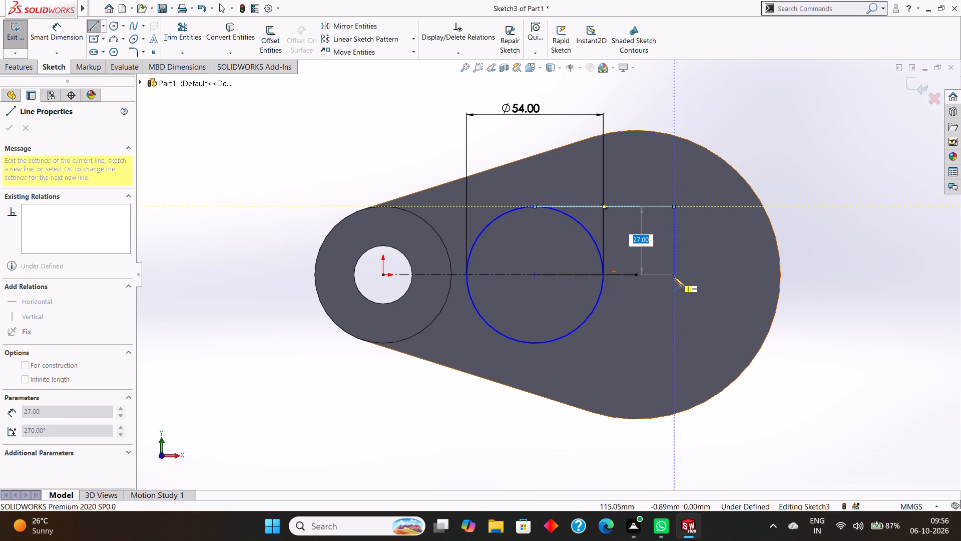
{"action": "left_click", "coordinate": [675, 344]}
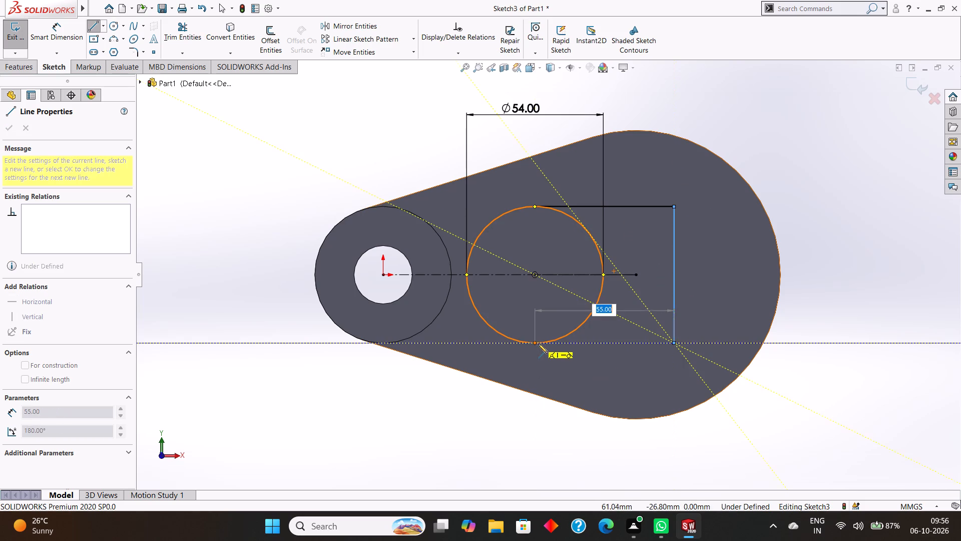
{"action": "left_click", "coordinate": [536, 343]}
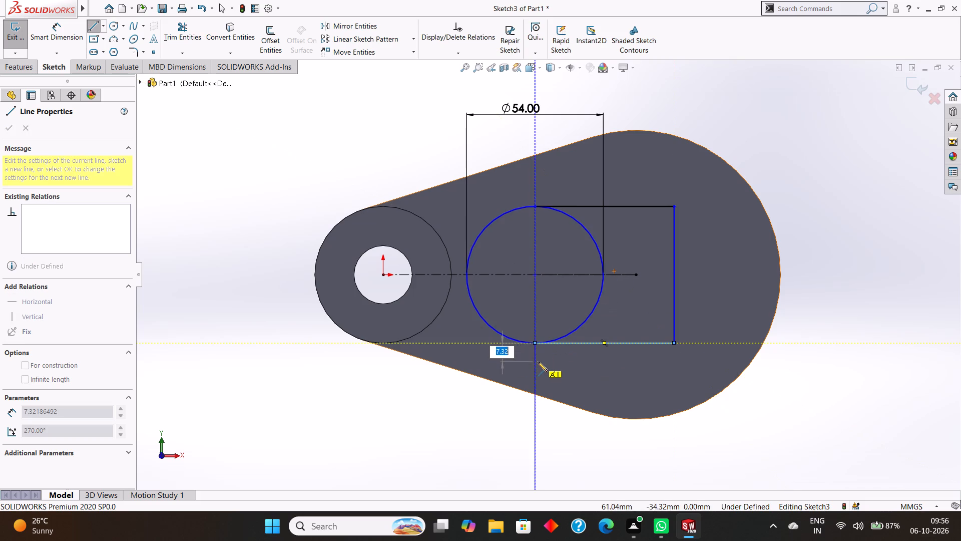
{"action": "key", "text": "Escape"}
Trim away the half of the circle inside the three-line outline, leaving a closed round-ended profile.
{"action": "left_click", "coordinate": [179, 28]}
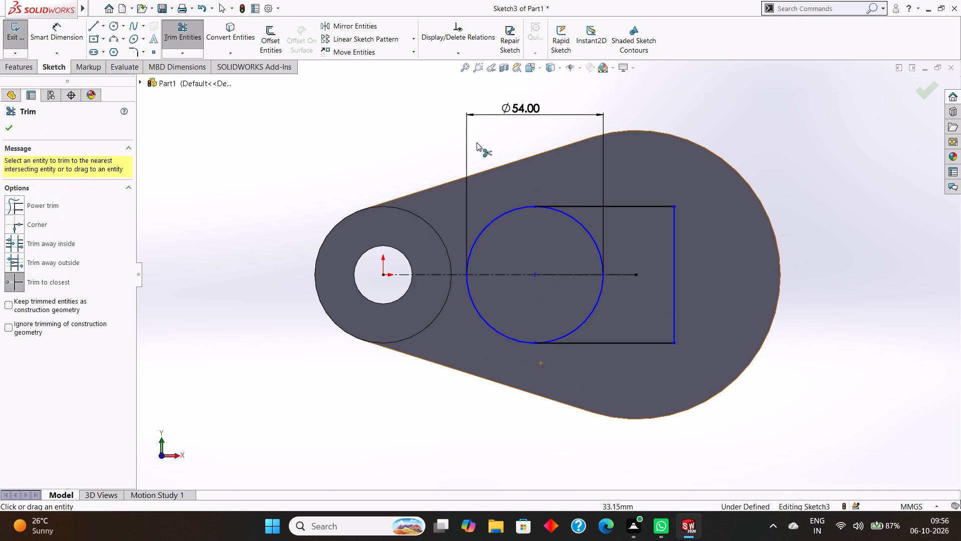
{"action": "left_click", "coordinate": [575, 216]}
{"action": "left_click", "coordinate": [598, 305]}
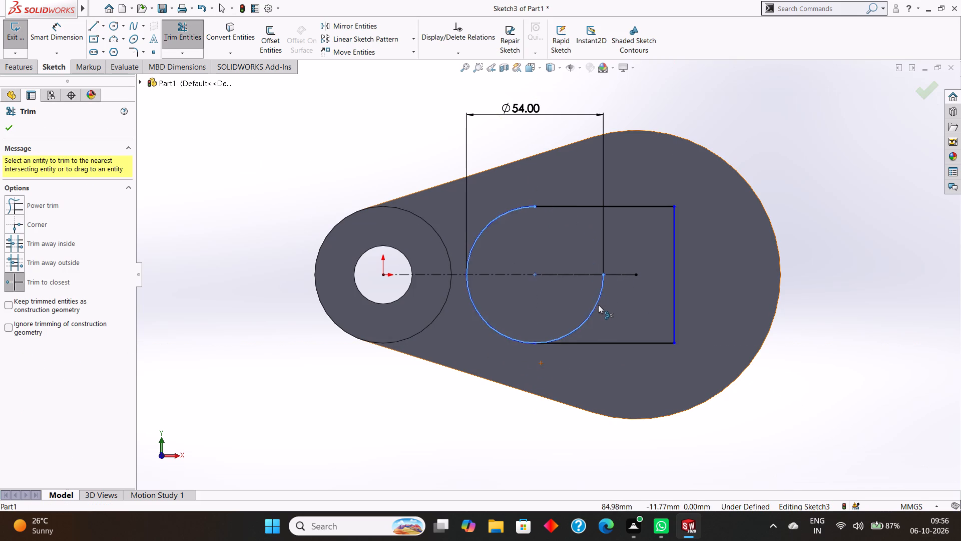
{"action": "left_click", "coordinate": [7, 123]}
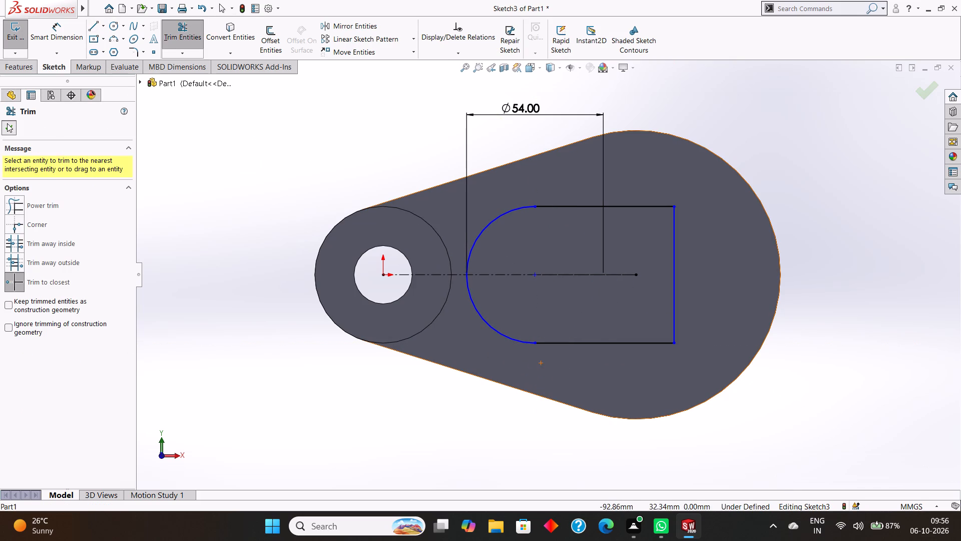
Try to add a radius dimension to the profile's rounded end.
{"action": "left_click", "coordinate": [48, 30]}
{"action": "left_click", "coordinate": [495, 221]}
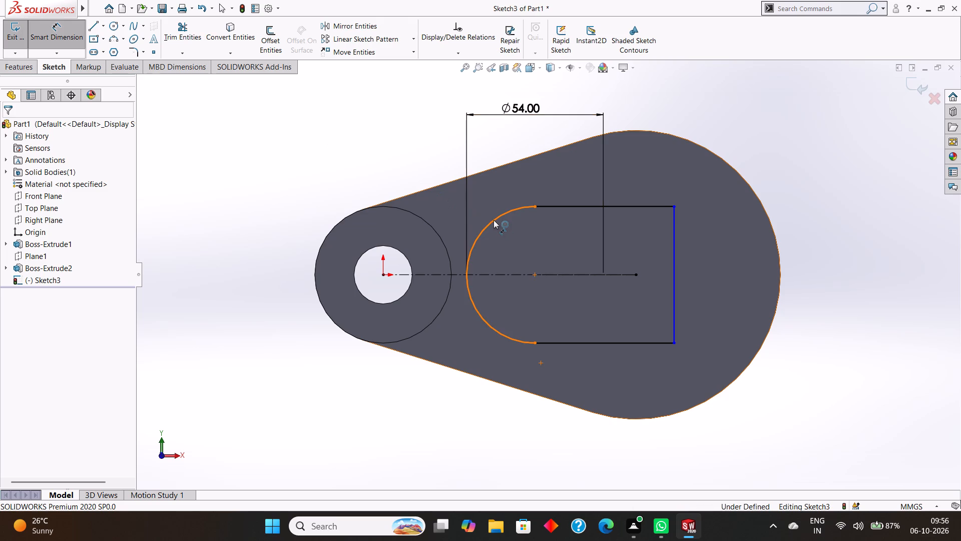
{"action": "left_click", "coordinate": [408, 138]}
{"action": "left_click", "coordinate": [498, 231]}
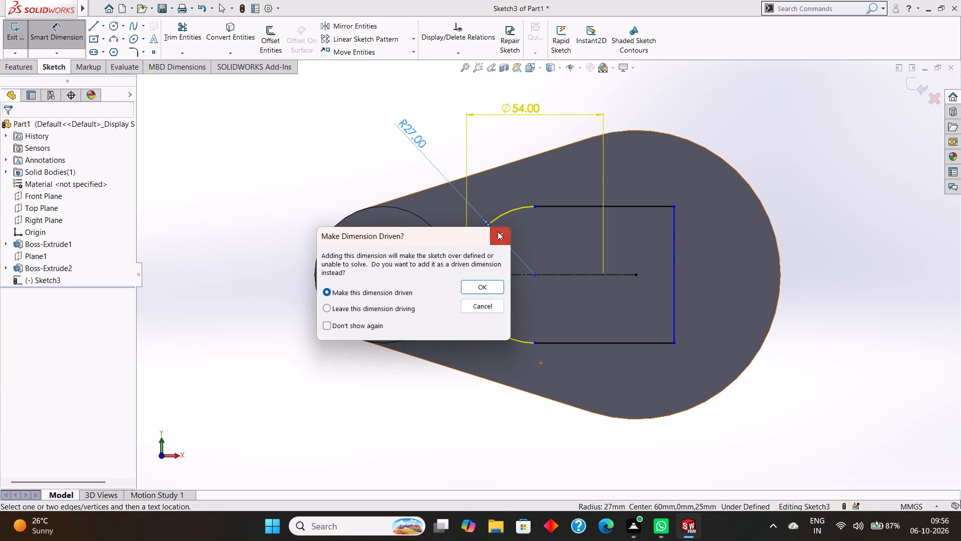
Delete the 54 mm diameter dimension from the sketch.
{"action": "right_click", "coordinate": [521, 104]}
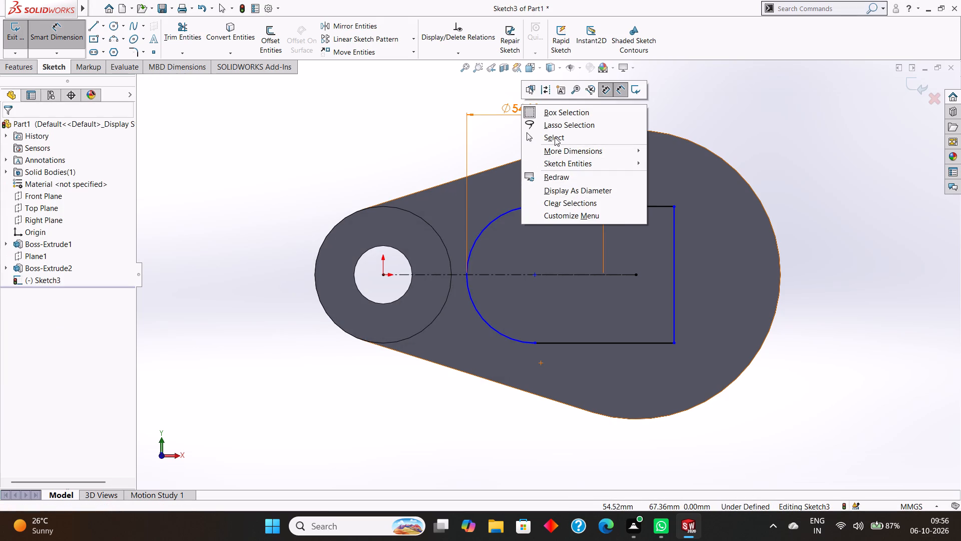
{"action": "left_click", "coordinate": [555, 137]}
{"action": "right_click", "coordinate": [528, 111]}
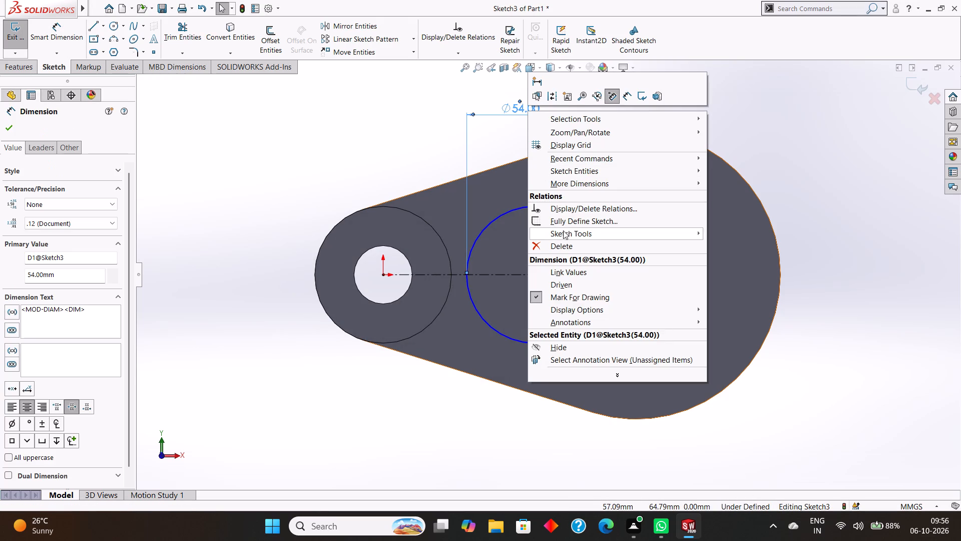
{"action": "left_click", "coordinate": [566, 243]}
Dimension the radius of the profile's rounded end, placing the dimension outside the arm above the hub.
{"action": "left_click", "coordinate": [63, 30]}
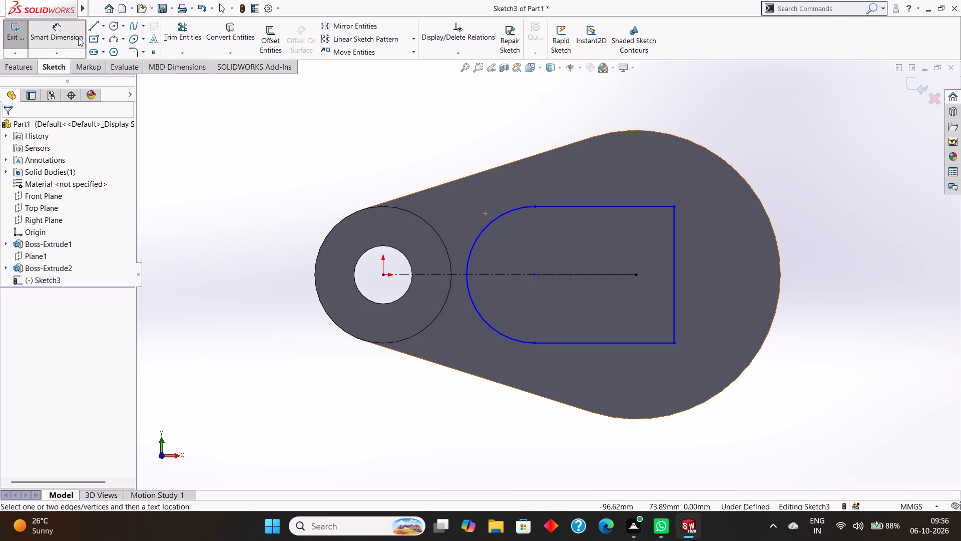
{"action": "left_click", "coordinate": [480, 222]}
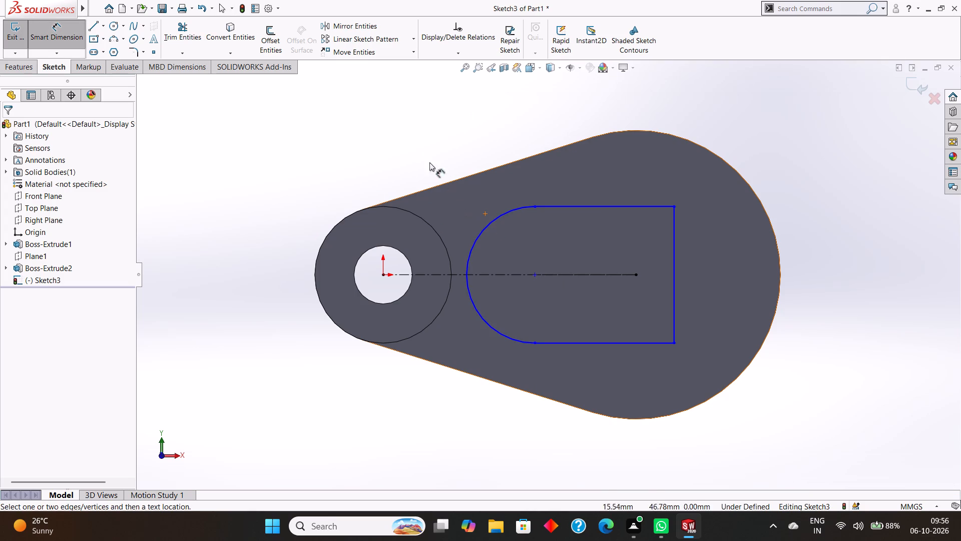
{"action": "left_click", "coordinate": [491, 224]}
{"action": "left_click", "coordinate": [425, 123]}
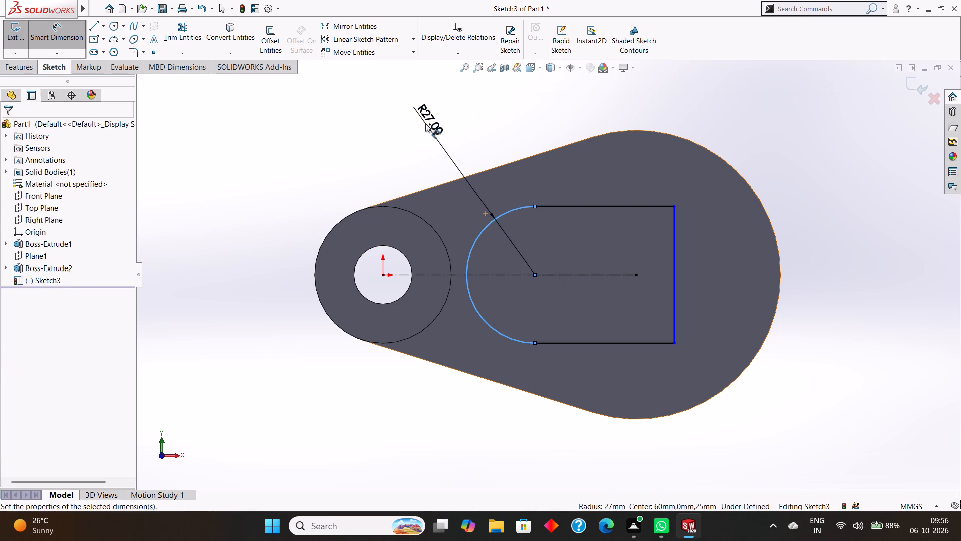
{"action": "left_click", "coordinate": [384, 104]}
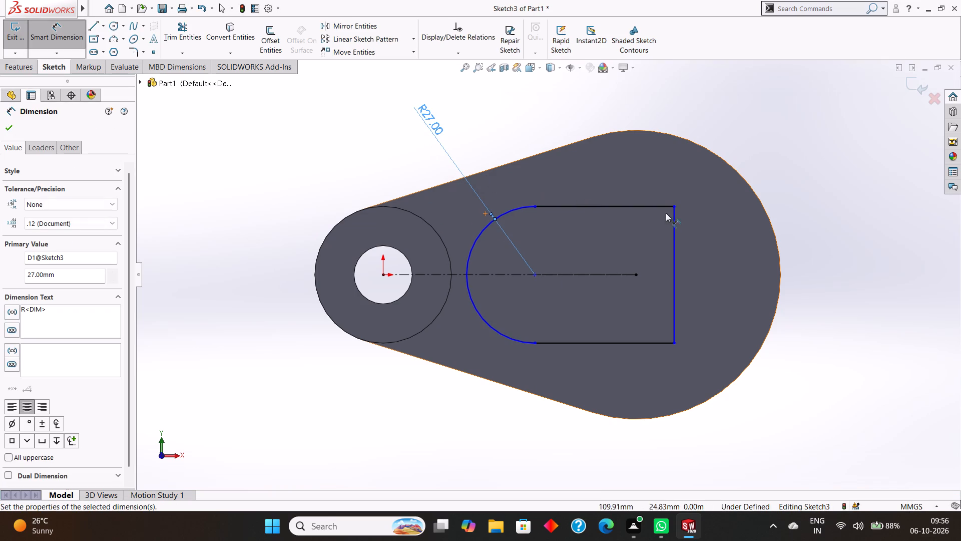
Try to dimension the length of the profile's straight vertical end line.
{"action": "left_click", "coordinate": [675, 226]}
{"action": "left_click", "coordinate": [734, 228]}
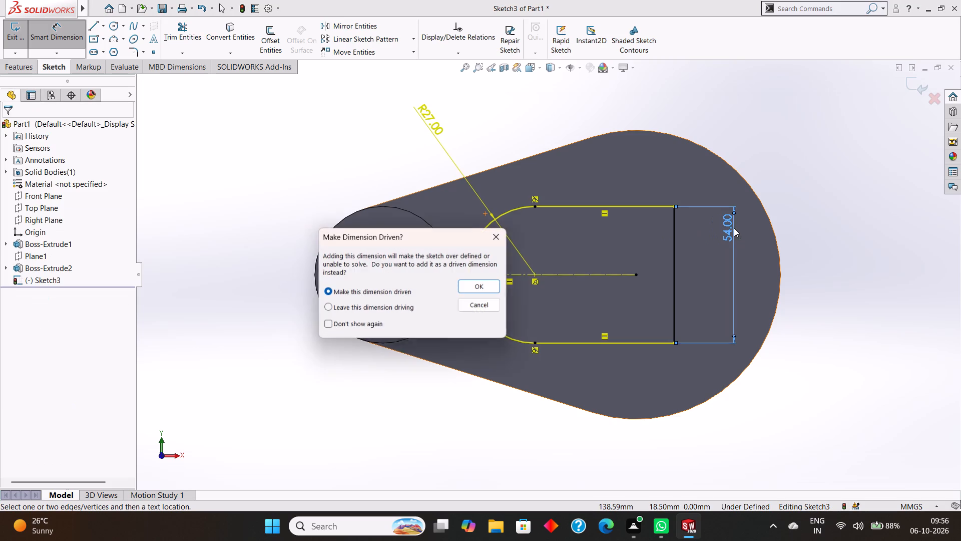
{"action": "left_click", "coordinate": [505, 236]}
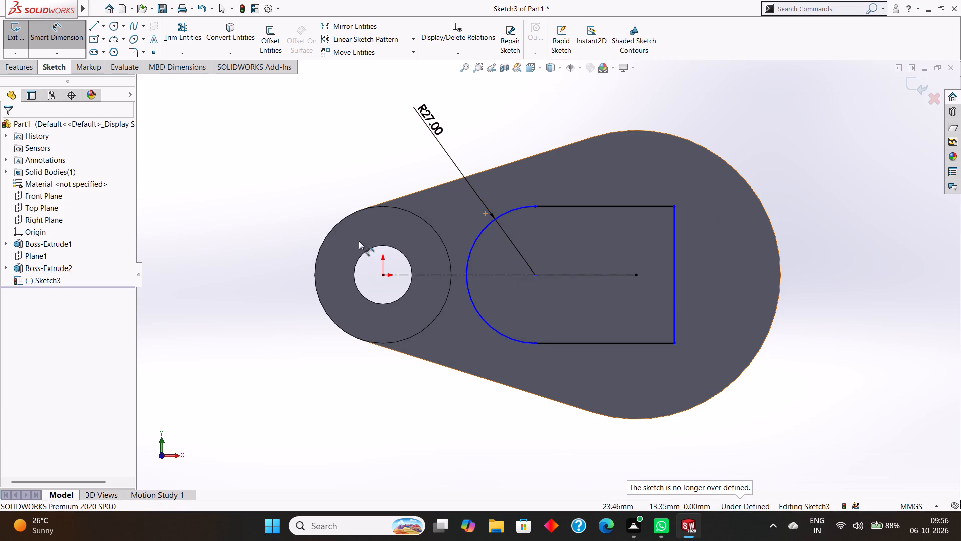
Dimension the horizontal distance from the origin to the upper corner of the profile's straight end, placing it above the arm.
{"action": "left_click", "coordinate": [383, 274]}
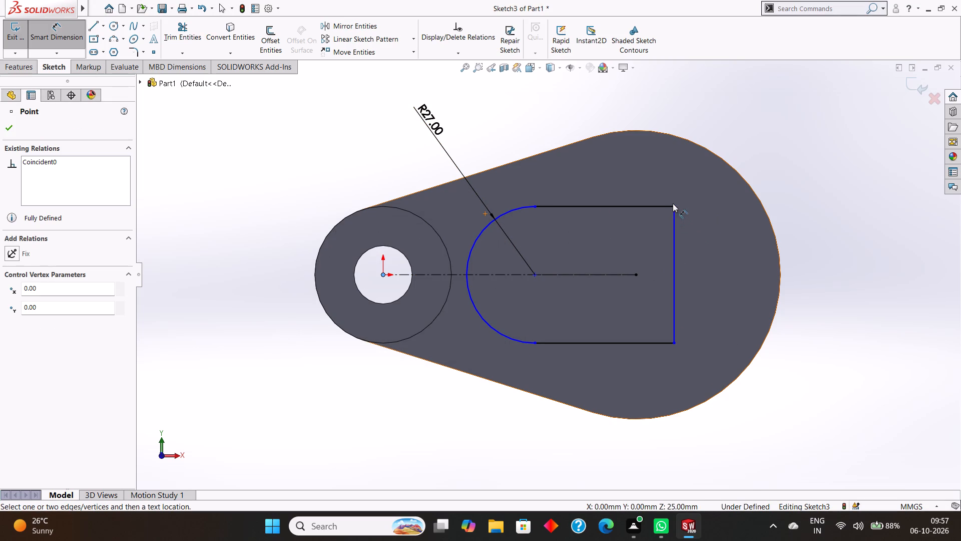
{"action": "left_click", "coordinate": [675, 206]}
{"action": "left_click", "coordinate": [572, 98]}
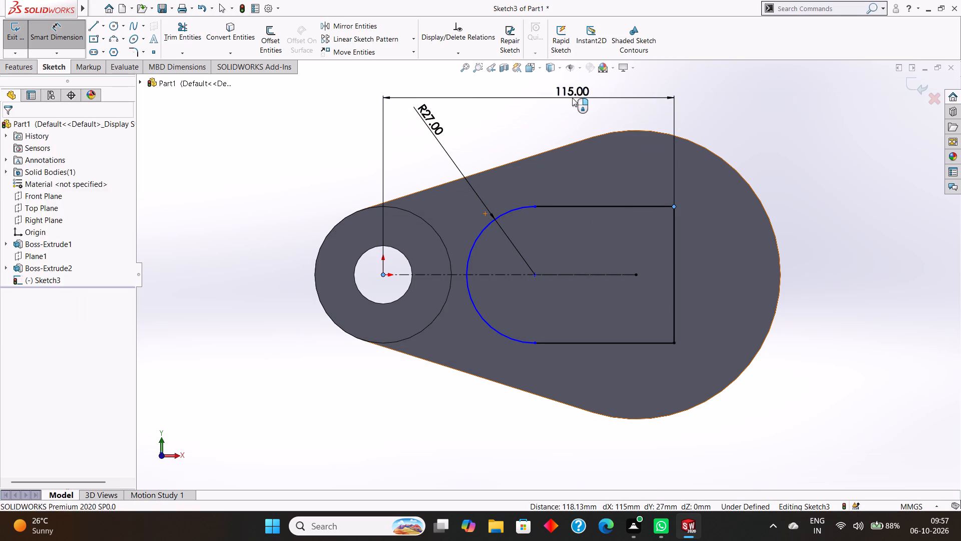
{"action": "left_click", "coordinate": [528, 85]}
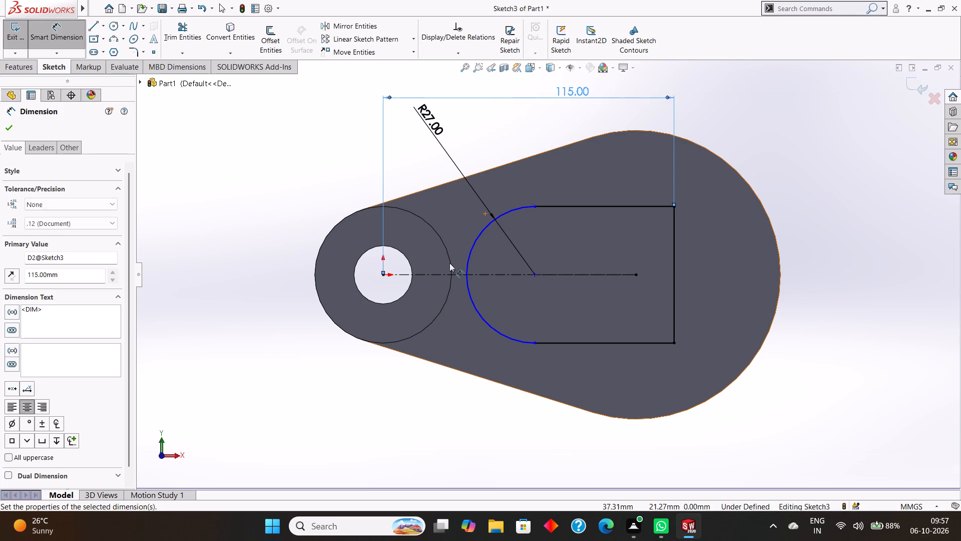
Dimension the horizontal distance from the origin to the lower end of the profile's arc, placing it below the arm.
{"action": "left_click", "coordinate": [385, 276]}
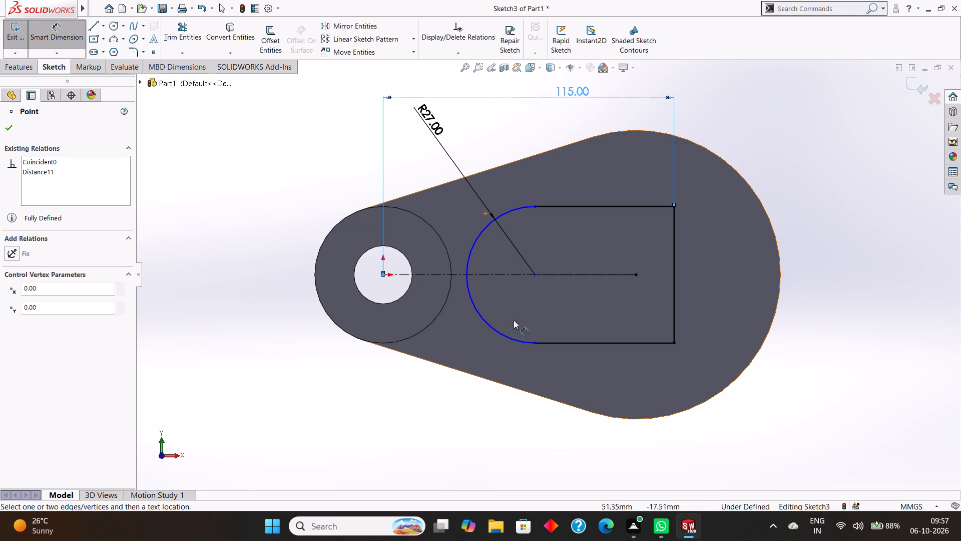
{"action": "left_click", "coordinate": [536, 342]}
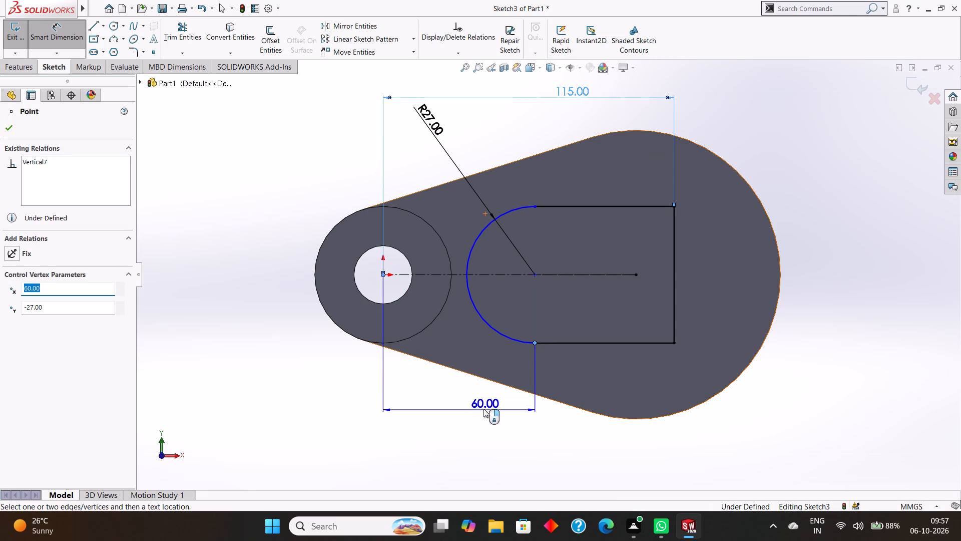
{"action": "left_click", "coordinate": [476, 404]}
{"action": "left_click", "coordinate": [433, 385]}
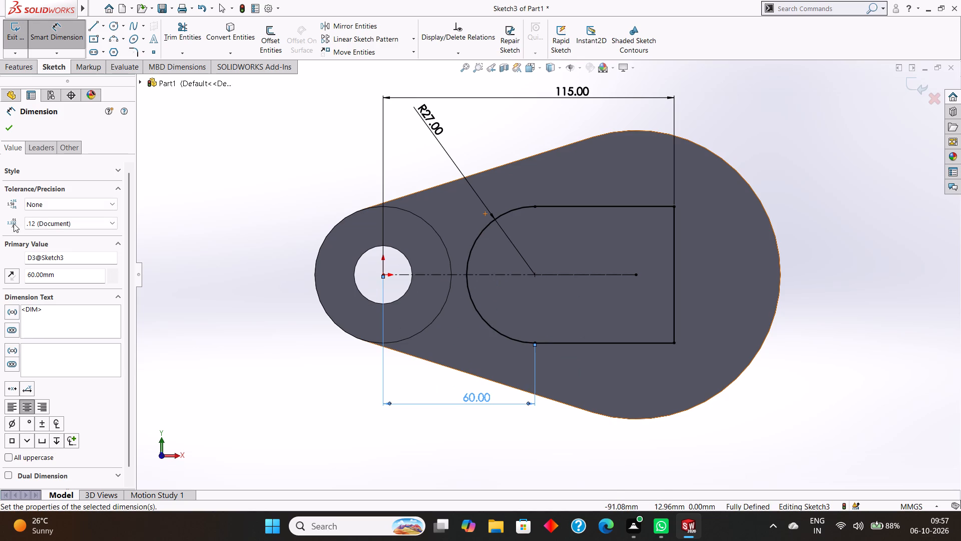
{"action": "left_click", "coordinate": [5, 131]}
Extrude the round-ended profile as a 47 mm blind boss from the arm face, merged with the body.
{"action": "left_click", "coordinate": [16, 69]}
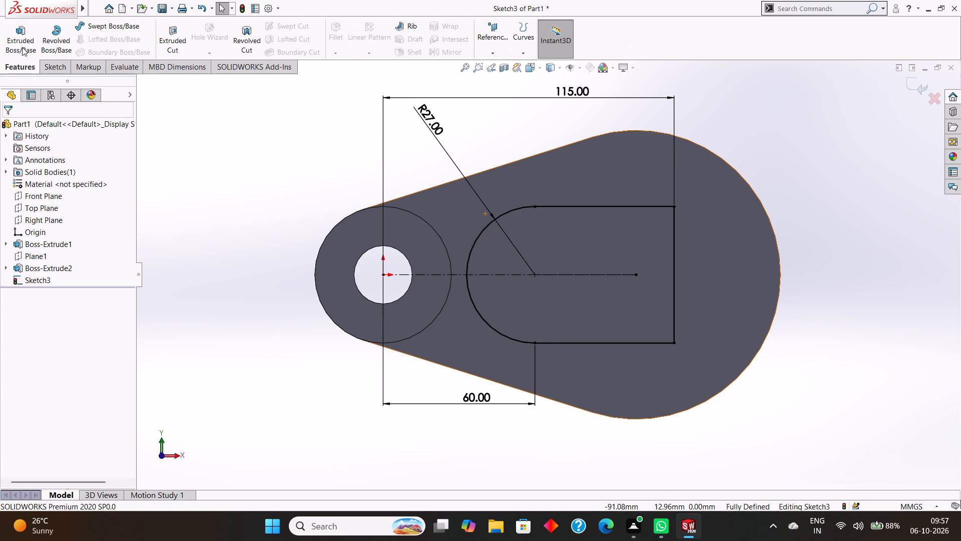
{"action": "left_click", "coordinate": [23, 43]}
{"action": "middle_click_drag", "start_coordinate": [810, 344], "coordinate": [793, 200]}
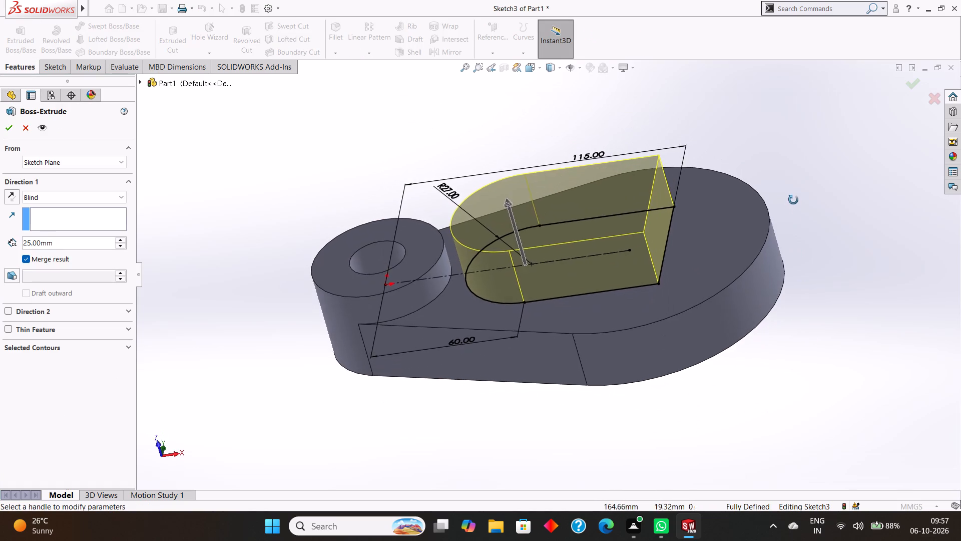
{"action": "middle_click_drag", "start_coordinate": [793, 200], "coordinate": [800, 189]}
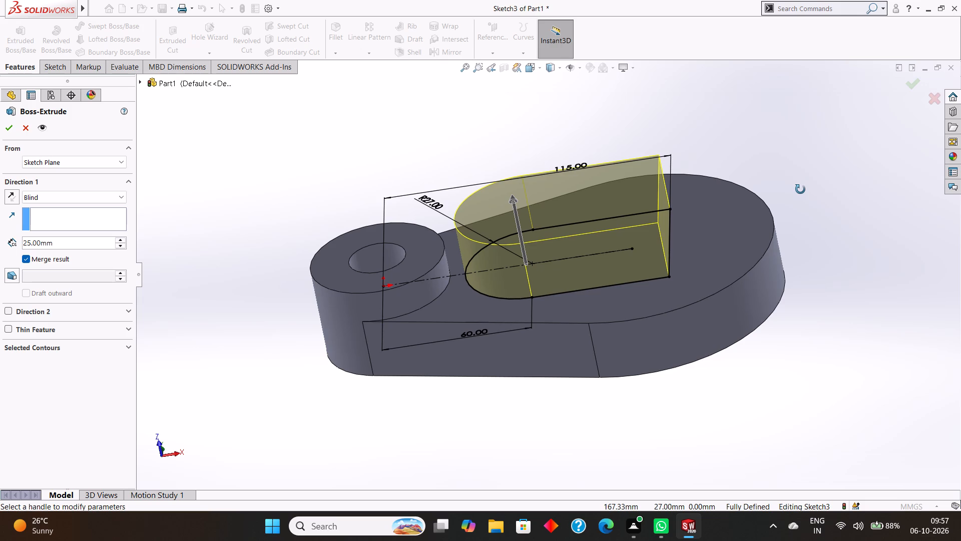
{"action": "middle_click_drag", "start_coordinate": [800, 189], "coordinate": [800, 194]}
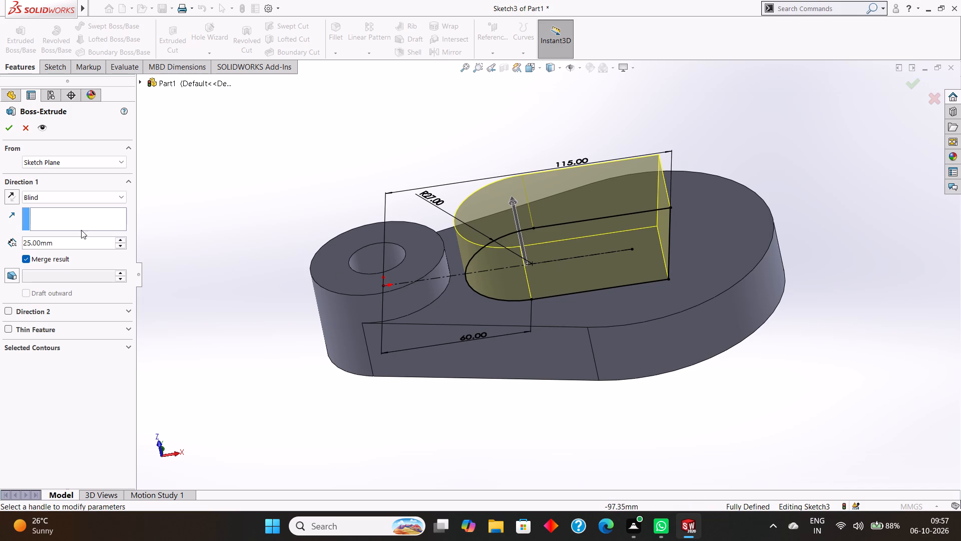
{"action": "left_click", "coordinate": [54, 249]}
{"action": "left_click", "coordinate": [64, 239]}
{"action": "left_click_drag", "start_coordinate": [83, 241], "coordinate": [15, 241]}
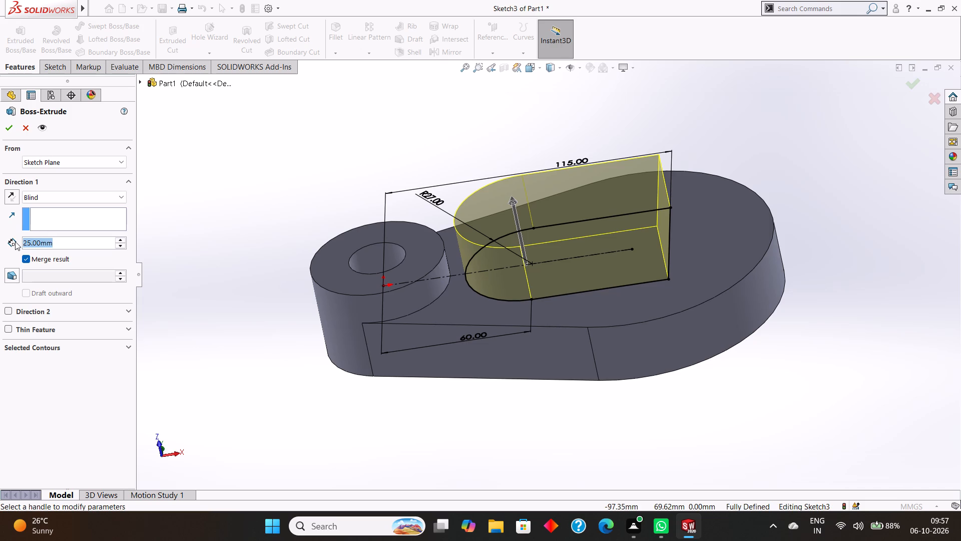
{"action": "type", "text": "47"}
{"action": "key", "text": "Return"}
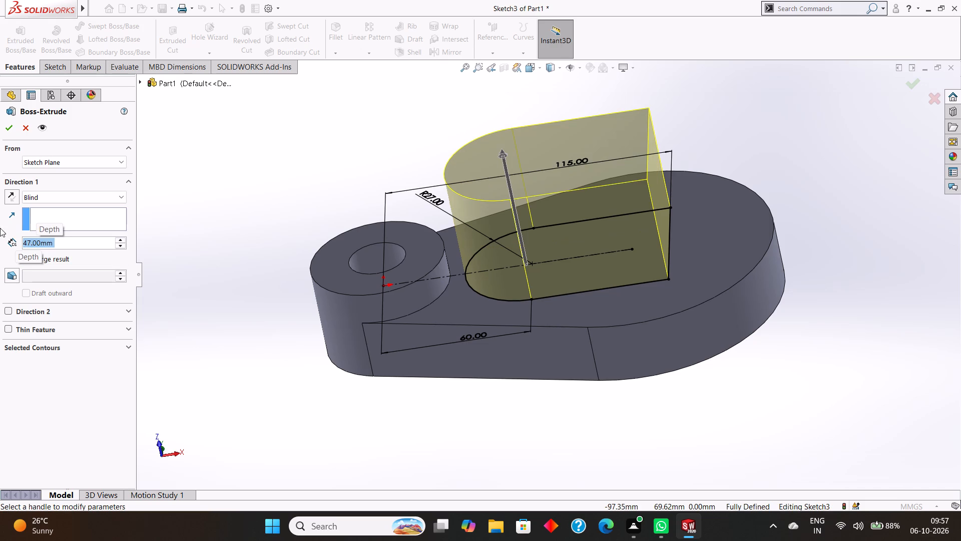
{"action": "left_click", "coordinate": [8, 124]}
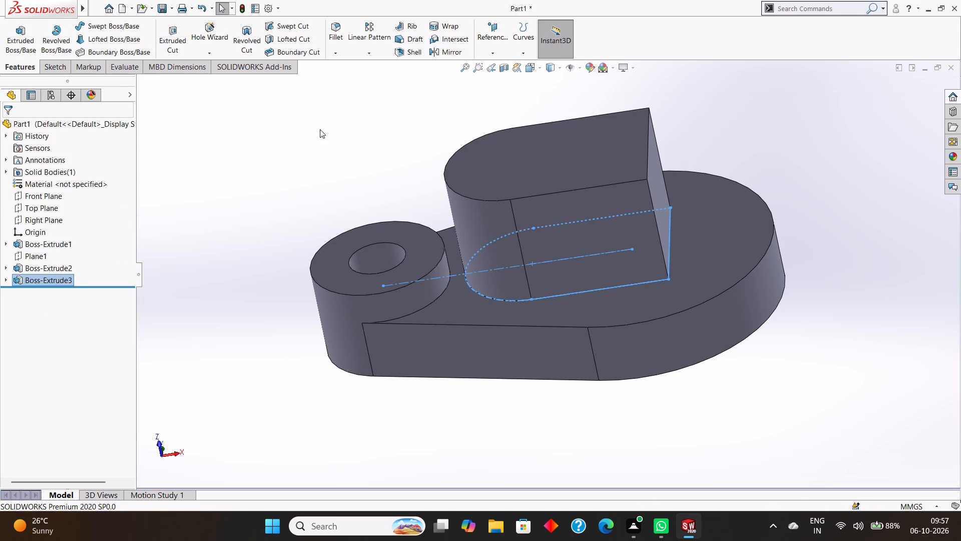
Start a new sketch on the top face of the round-ended boss, viewed normal to the face.
{"action": "left_click", "coordinate": [320, 129]}
{"action": "middle_click_drag", "start_coordinate": [320, 129], "coordinate": [354, 151]}
{"action": "left_click", "coordinate": [592, 144]}
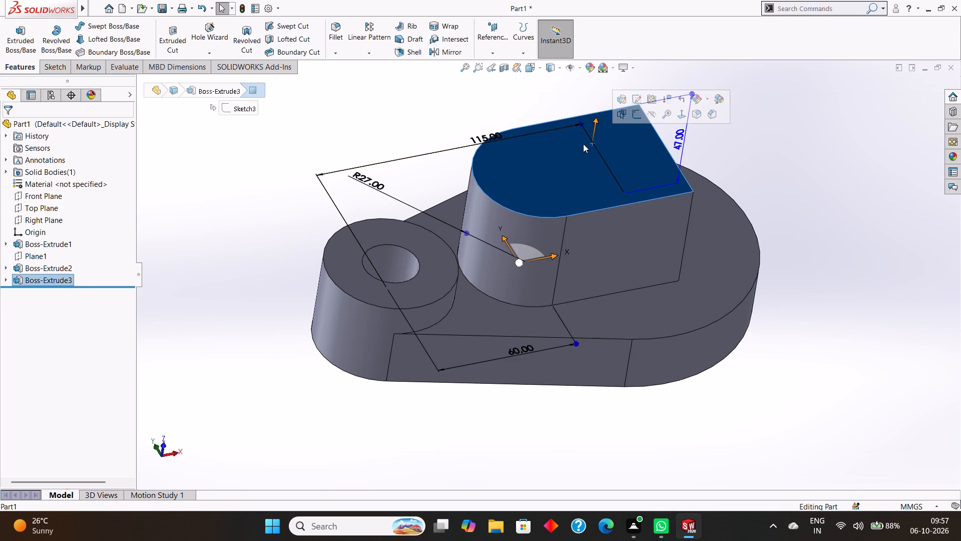
{"action": "key", "text": "ctrl+8"}
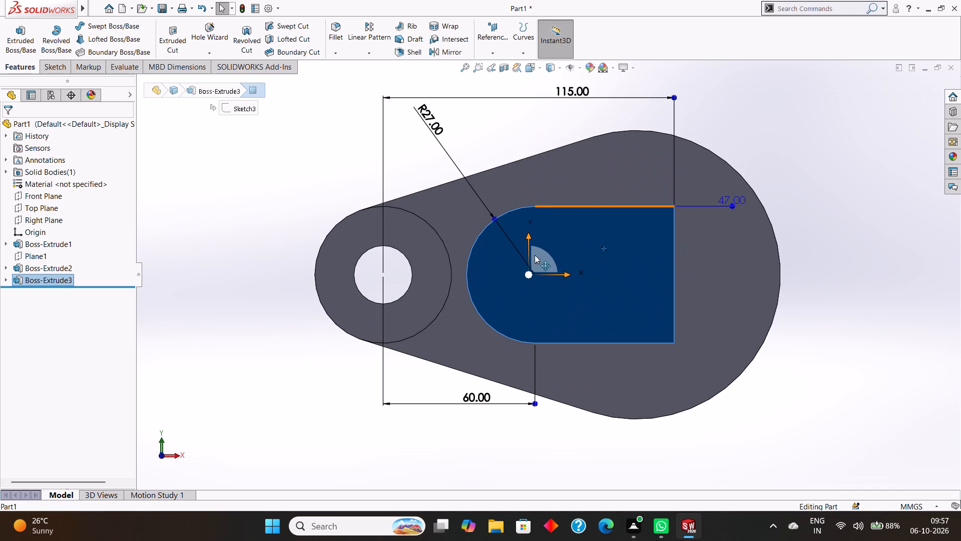
{"action": "right_click", "coordinate": [577, 238]}
{"action": "left_click", "coordinate": [597, 220]}
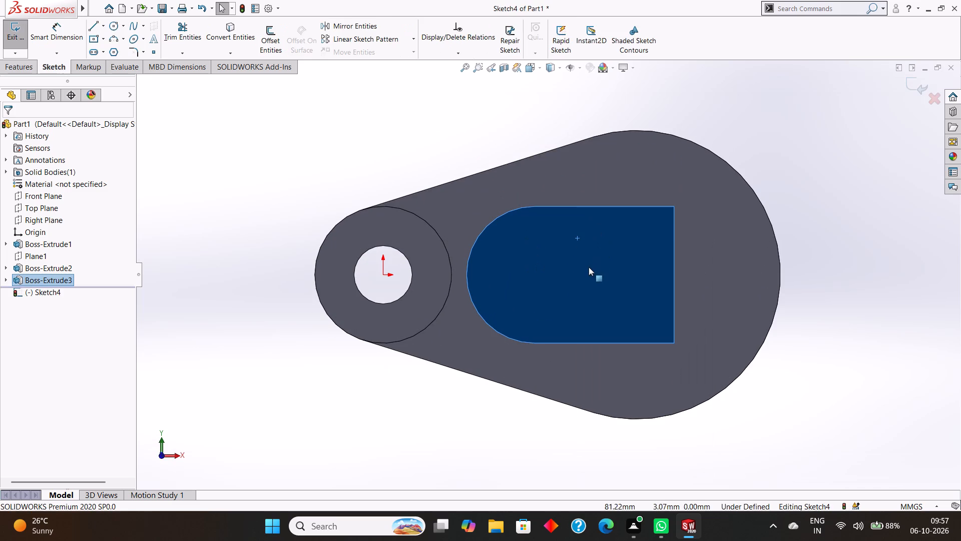
{"action": "key", "text": "Escape"}
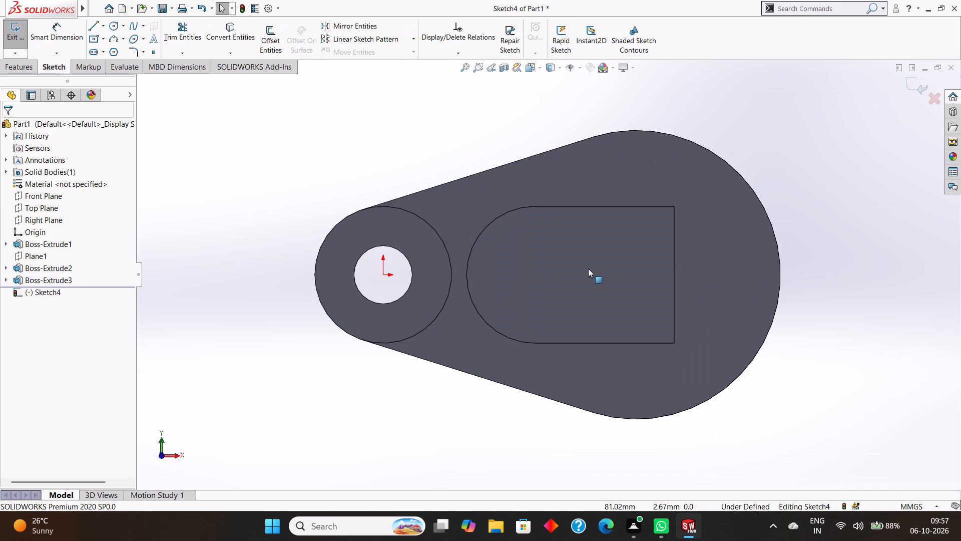
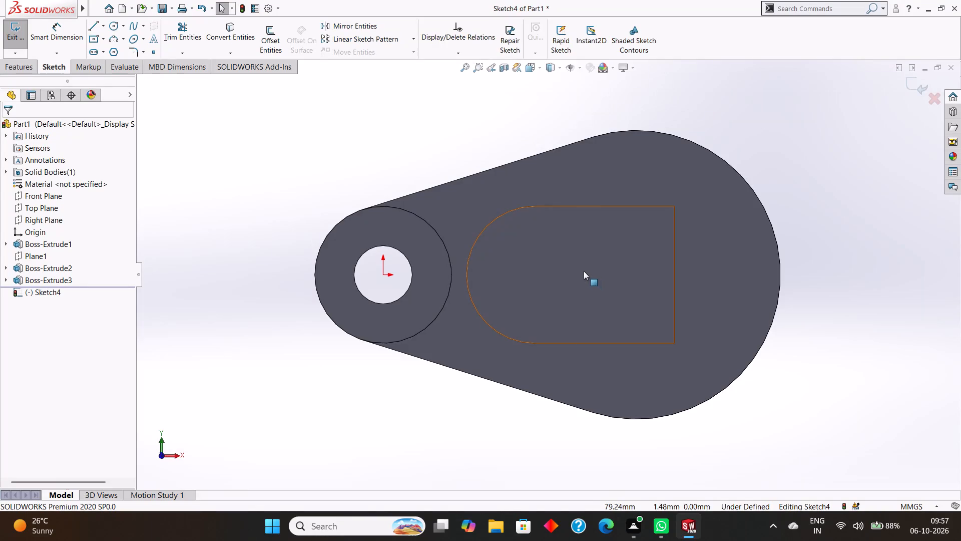
Sketch a 25 mm diameter circle on the boss top, centred on the arc centre of its rounded end.
{"action": "left_click", "coordinate": [113, 25]}
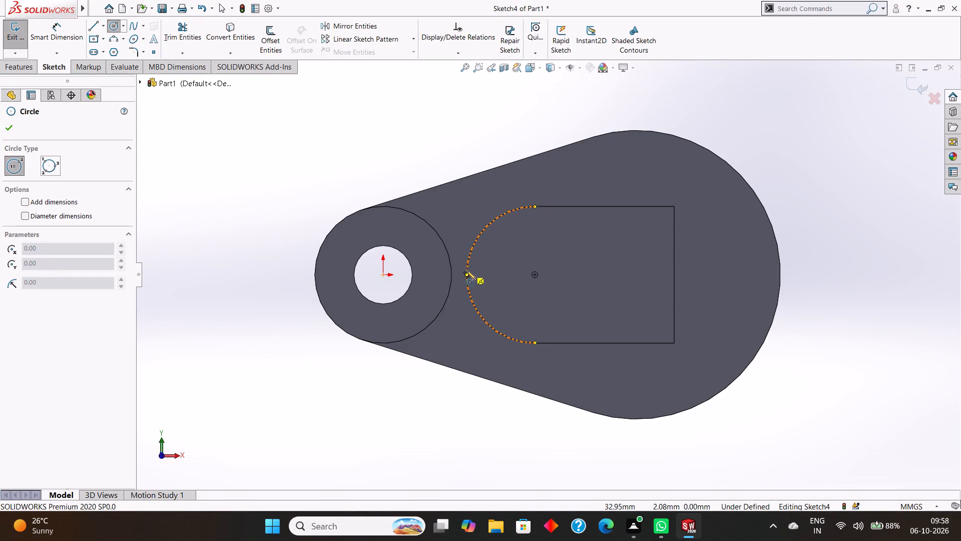
{"action": "left_click_drag", "start_coordinate": [535, 275], "coordinate": [562, 301]}
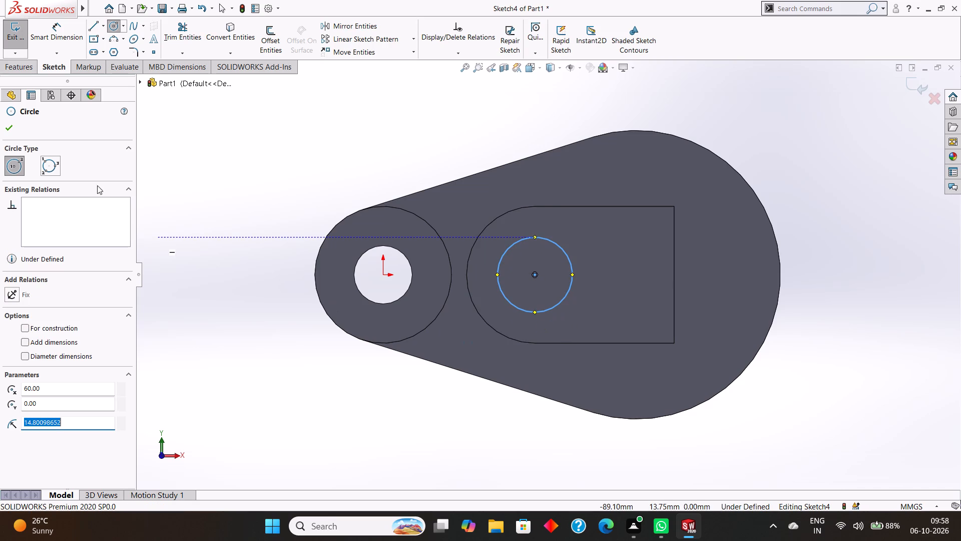
{"action": "left_click", "coordinate": [9, 124]}
{"action": "left_click", "coordinate": [68, 35]}
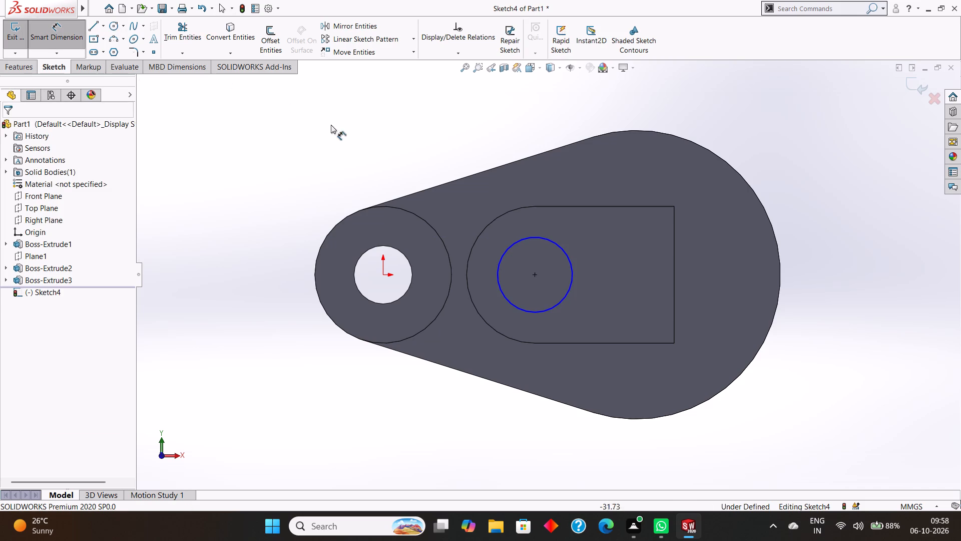
{"action": "left_click", "coordinate": [531, 234]}
{"action": "left_click", "coordinate": [531, 235]}
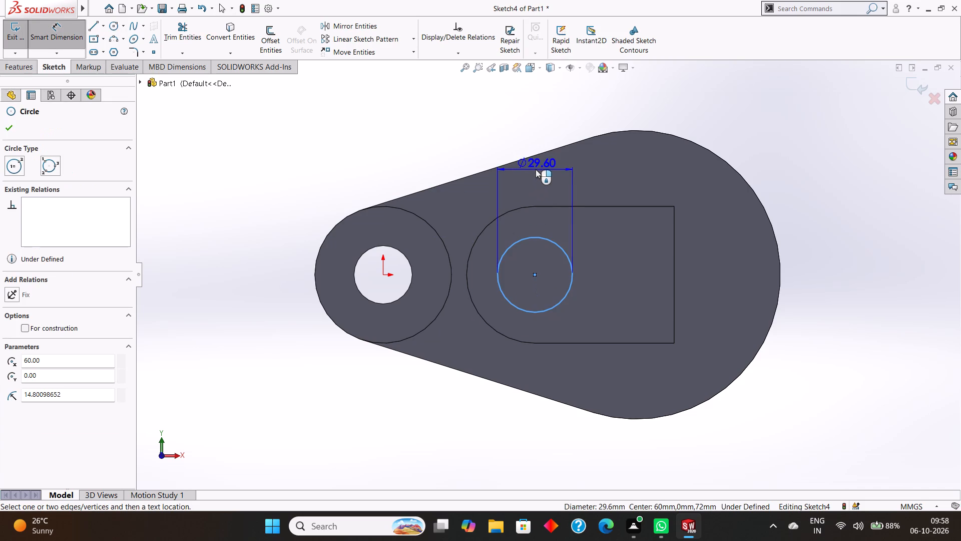
{"action": "left_click", "coordinate": [537, 170]}
{"action": "type", "text": "25"}
{"action": "key", "text": "Return"}
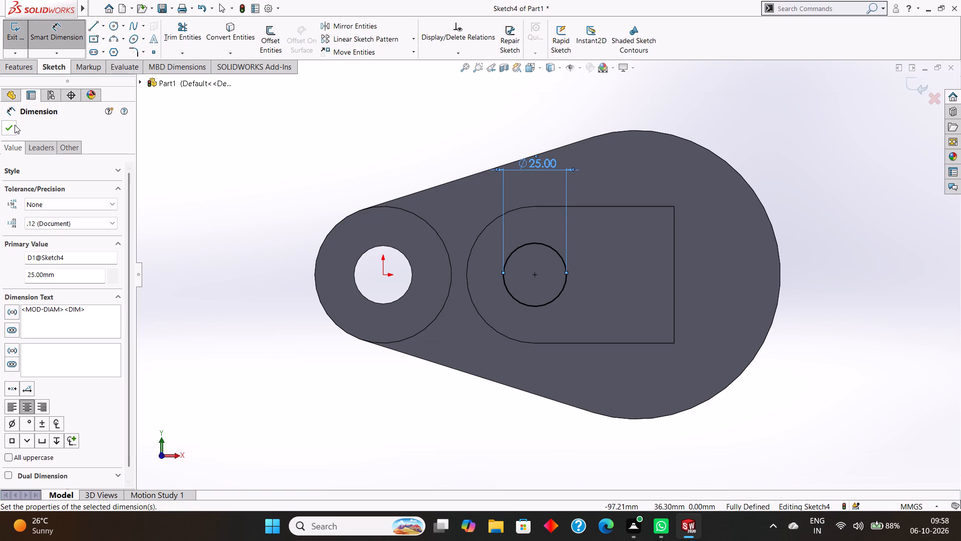
{"action": "left_click", "coordinate": [13, 125]}
Cut-extrude the circle 47 mm blind from the sketch plane down through the round-ended boss.
{"action": "left_click", "coordinate": [21, 71]}
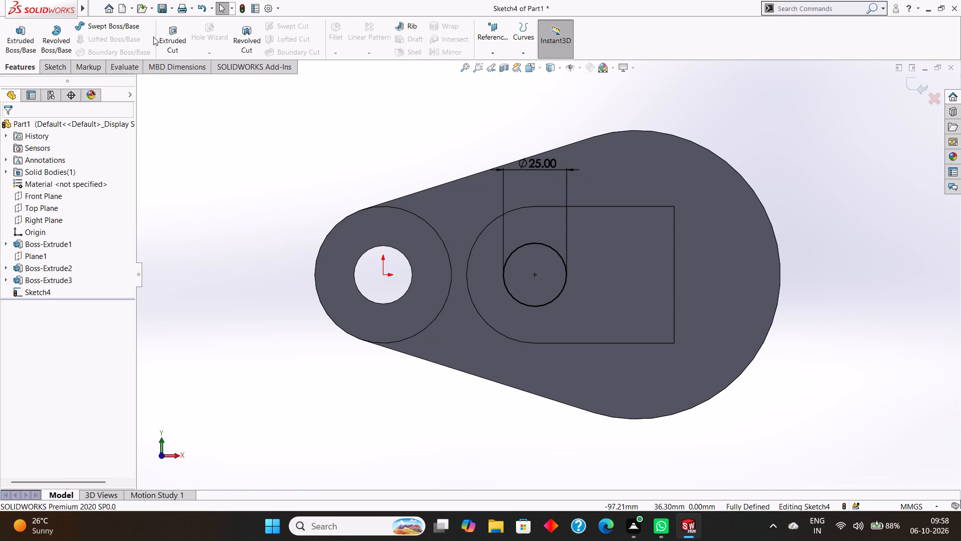
{"action": "left_click", "coordinate": [176, 37]}
{"action": "middle_click_drag", "start_coordinate": [790, 395], "coordinate": [795, 181]}
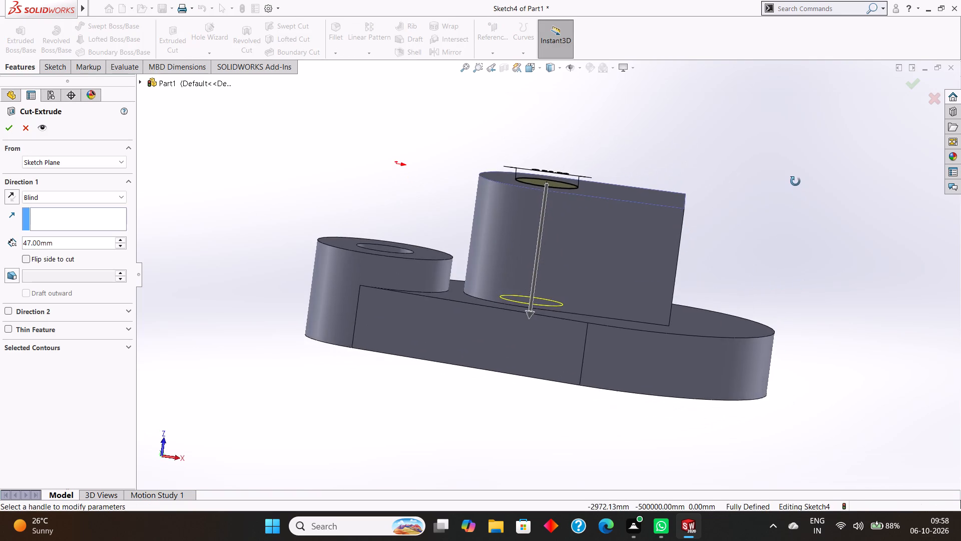
{"action": "middle_click_drag", "start_coordinate": [795, 181], "coordinate": [791, 155]}
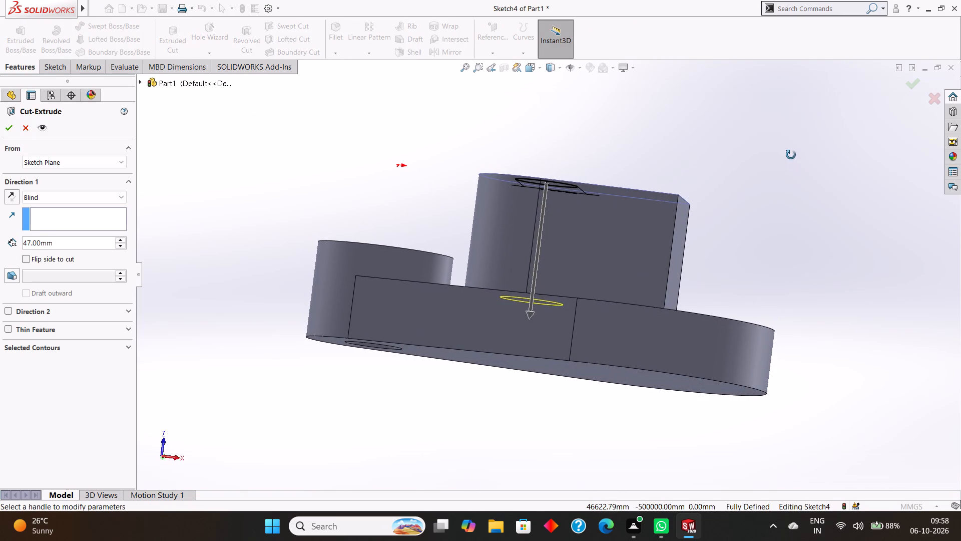
{"action": "middle_click_drag", "start_coordinate": [791, 155], "coordinate": [797, 202]}
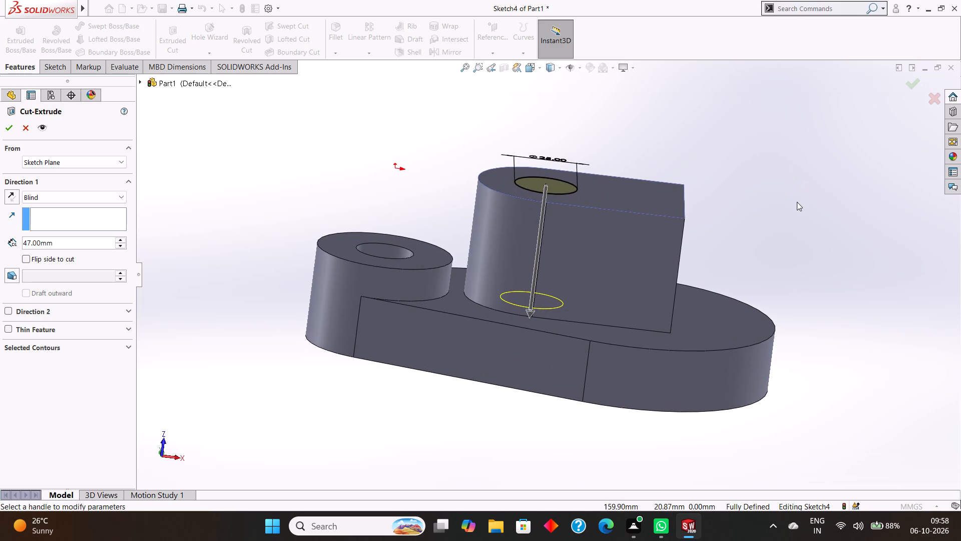
{"action": "left_click", "coordinate": [7, 128]}
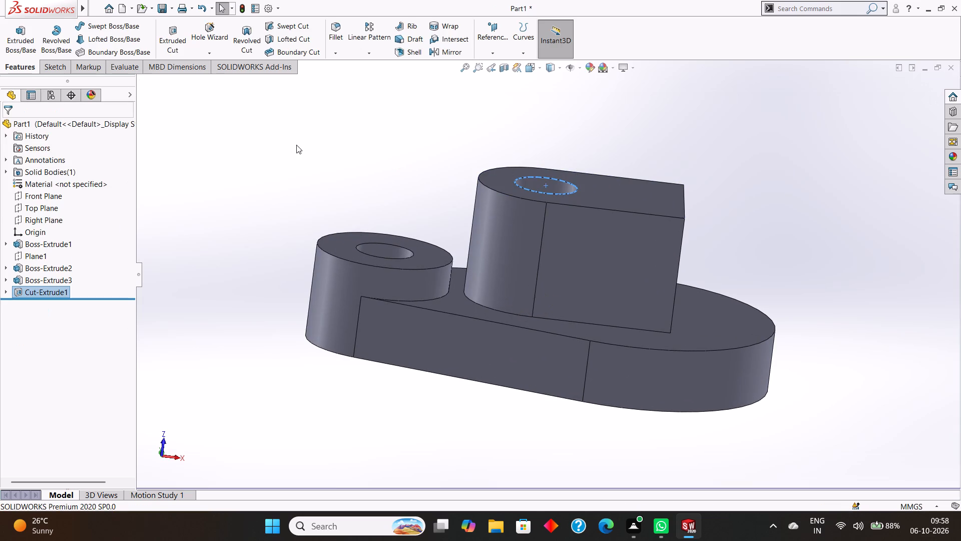
{"action": "left_click", "coordinate": [297, 140]}
Start a new sketch on the flat long side face of the round-ended boss, viewed normal to the face.
{"action": "middle_click_drag", "start_coordinate": [336, 129], "coordinate": [346, 146]}
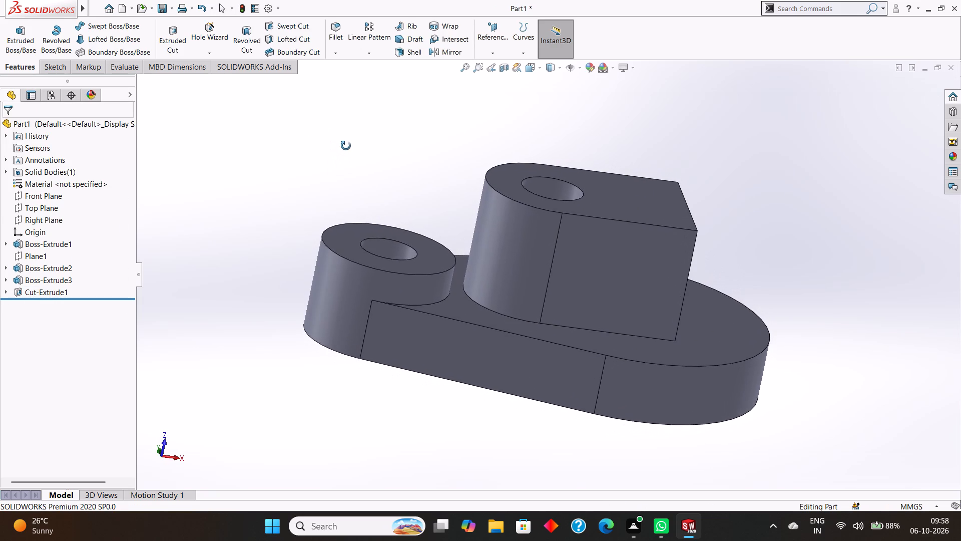
{"action": "middle_click_drag", "start_coordinate": [346, 146], "coordinate": [331, 138]}
{"action": "scroll", "coordinate": [508, 256], "scroll_direction": "up", "scroll_amount": 1}
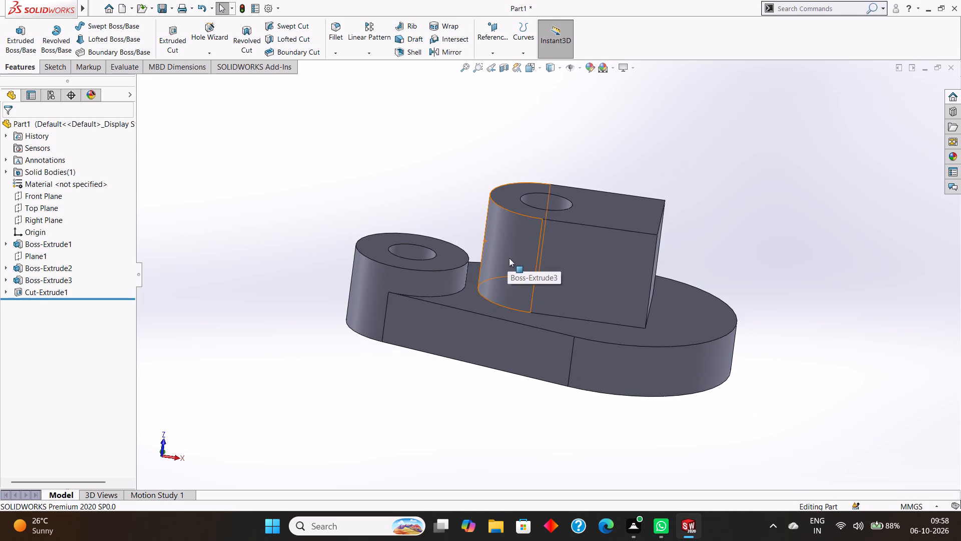
{"action": "left_click", "coordinate": [600, 264]}
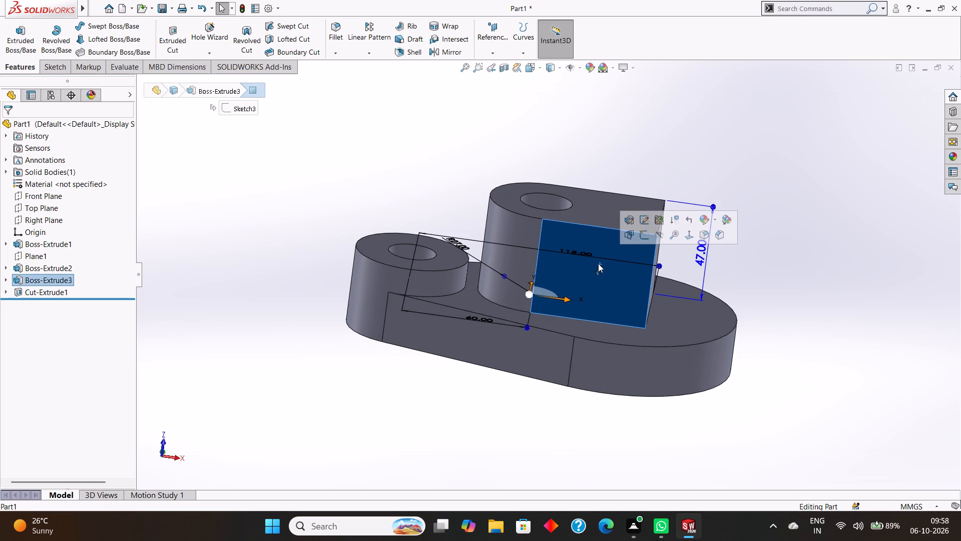
{"action": "key", "text": "ctrl+8"}
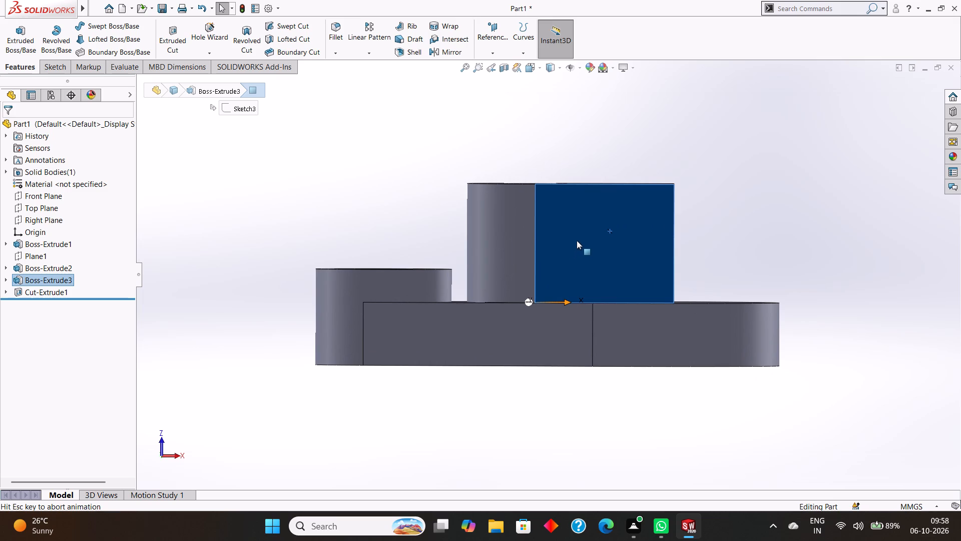
{"action": "right_click", "coordinate": [588, 224]}
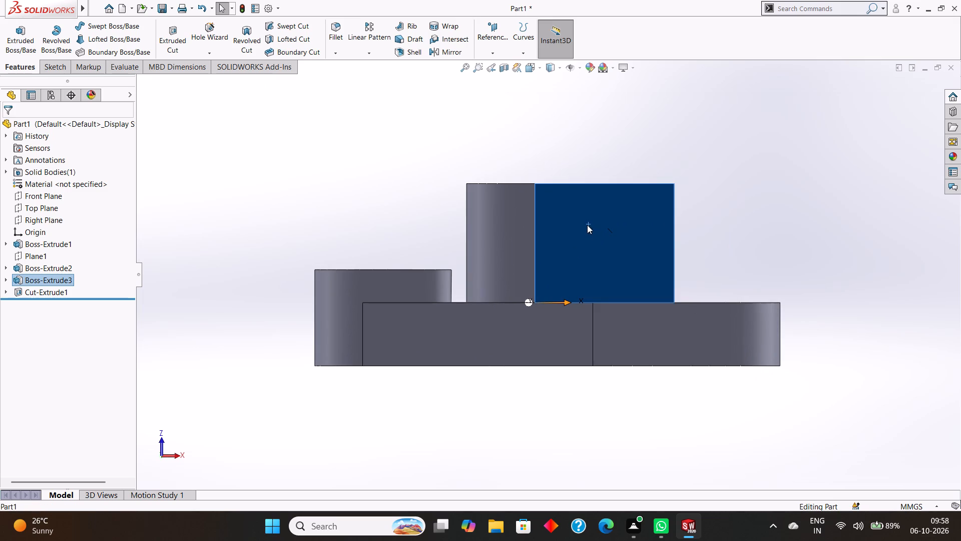
{"action": "left_click", "coordinate": [610, 209]}
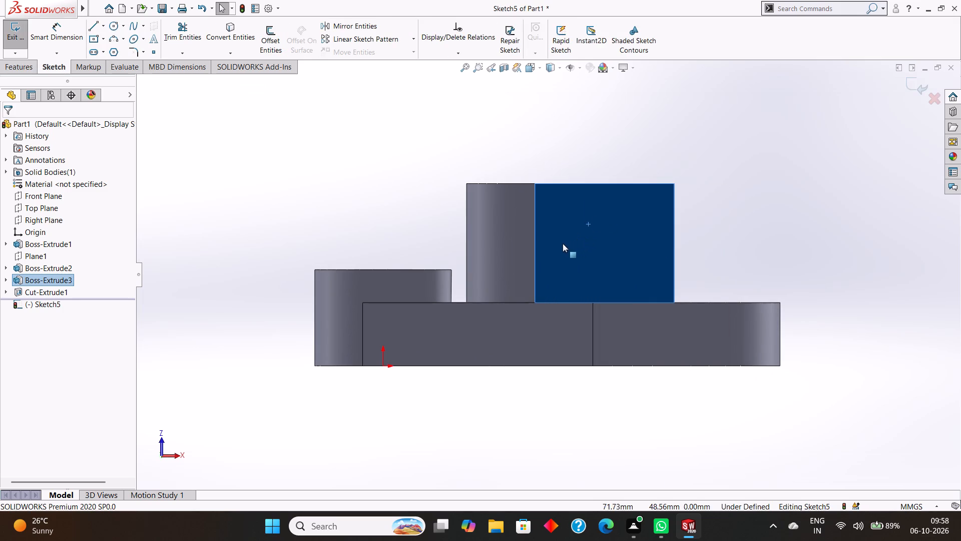
{"action": "key", "text": "Escape"}
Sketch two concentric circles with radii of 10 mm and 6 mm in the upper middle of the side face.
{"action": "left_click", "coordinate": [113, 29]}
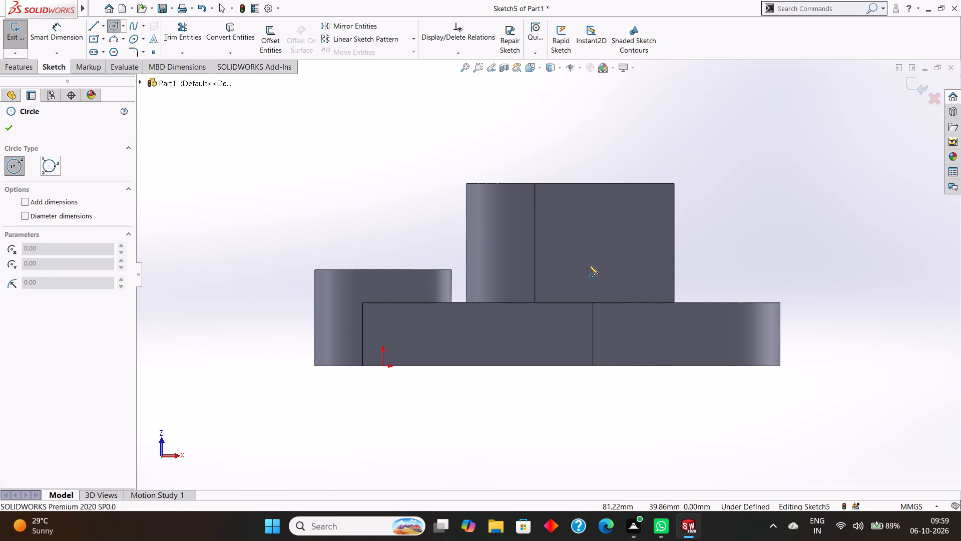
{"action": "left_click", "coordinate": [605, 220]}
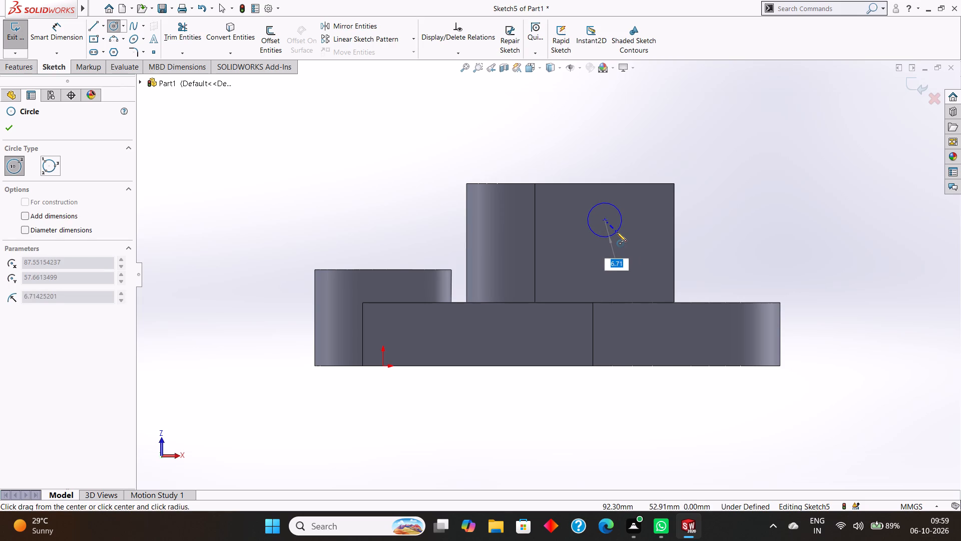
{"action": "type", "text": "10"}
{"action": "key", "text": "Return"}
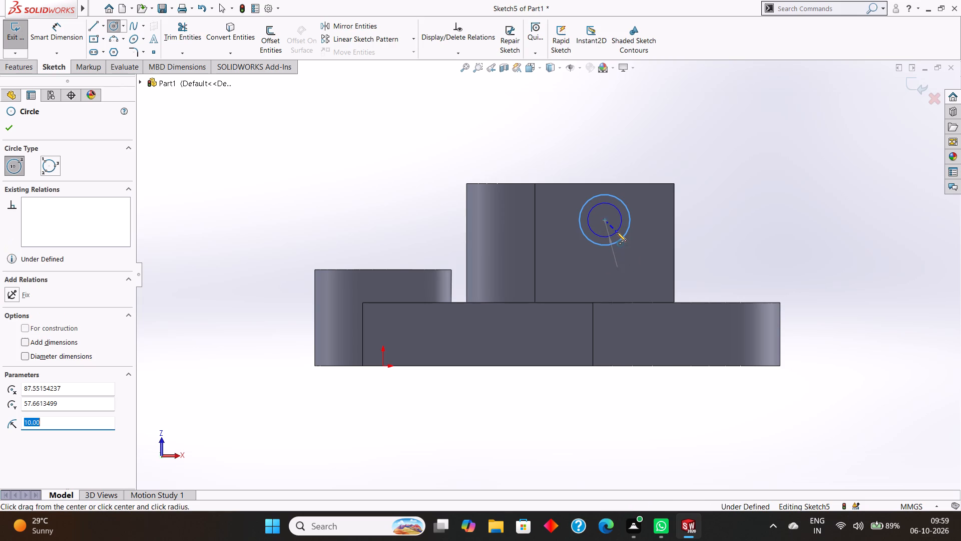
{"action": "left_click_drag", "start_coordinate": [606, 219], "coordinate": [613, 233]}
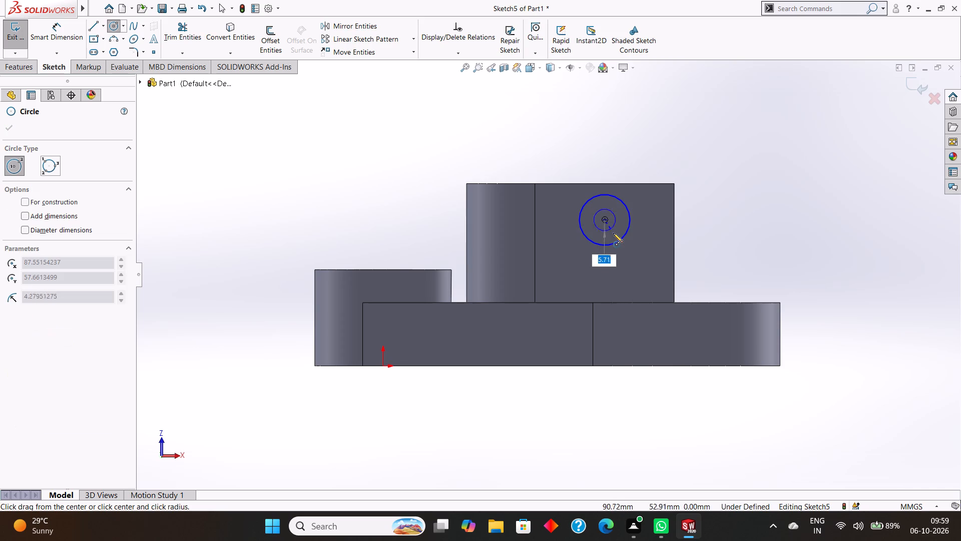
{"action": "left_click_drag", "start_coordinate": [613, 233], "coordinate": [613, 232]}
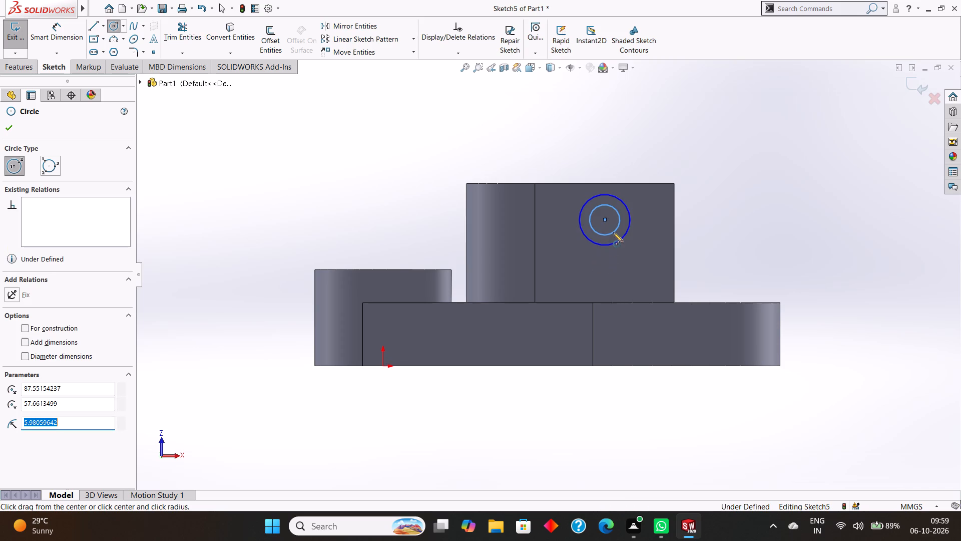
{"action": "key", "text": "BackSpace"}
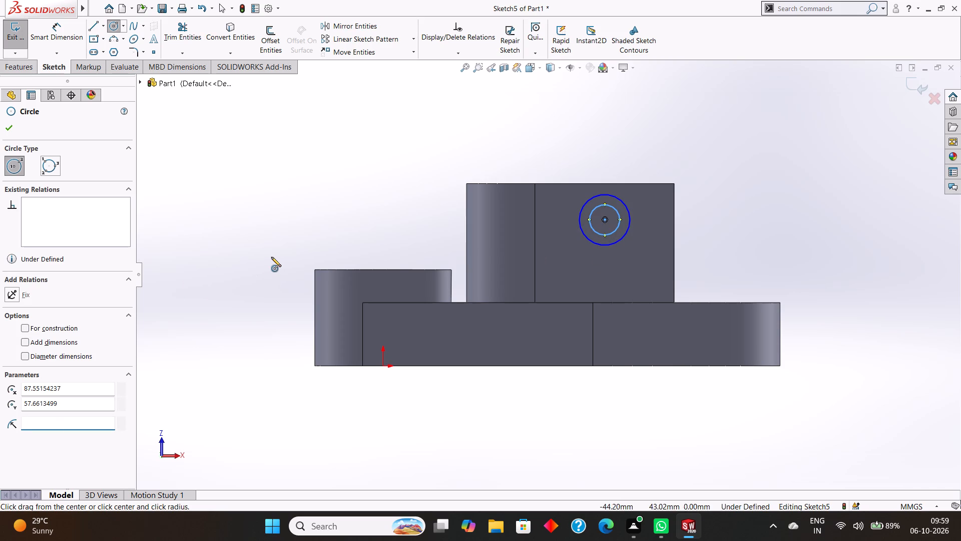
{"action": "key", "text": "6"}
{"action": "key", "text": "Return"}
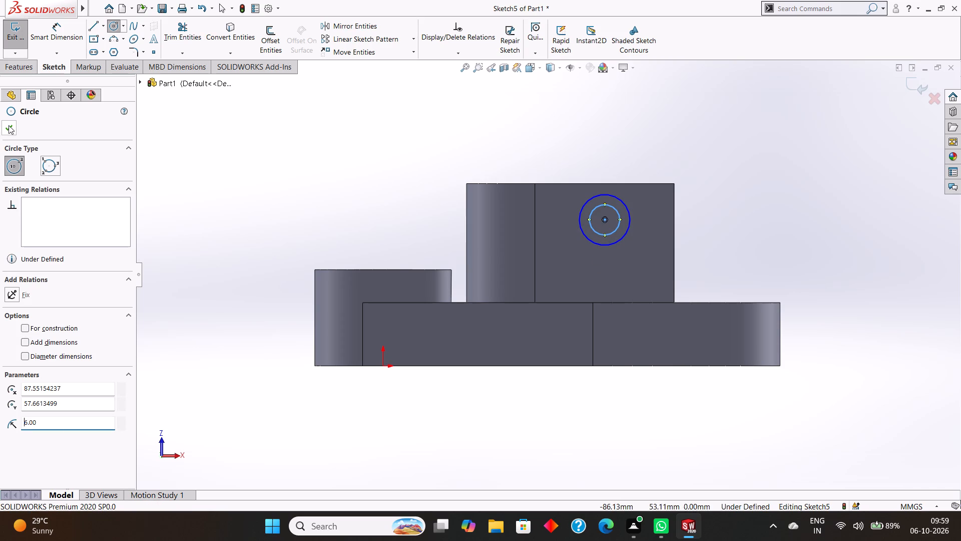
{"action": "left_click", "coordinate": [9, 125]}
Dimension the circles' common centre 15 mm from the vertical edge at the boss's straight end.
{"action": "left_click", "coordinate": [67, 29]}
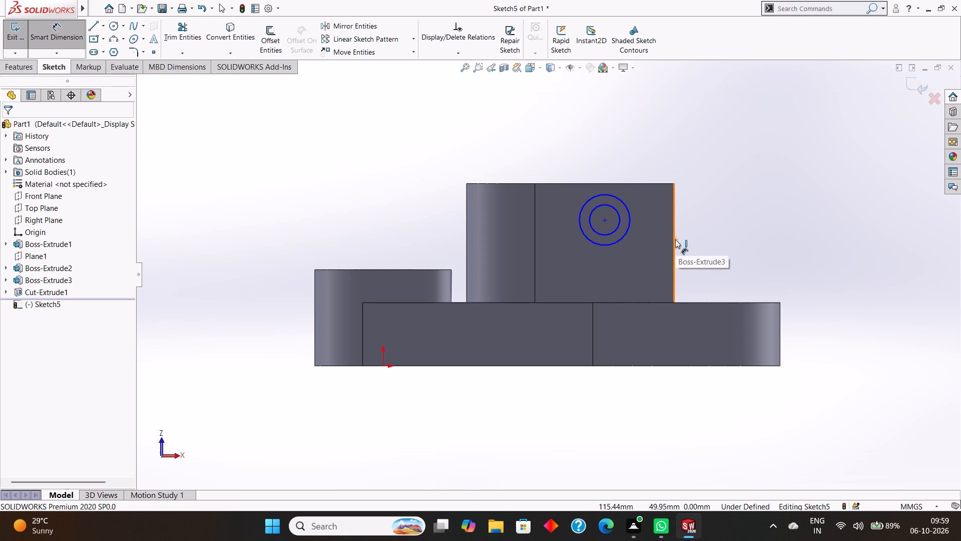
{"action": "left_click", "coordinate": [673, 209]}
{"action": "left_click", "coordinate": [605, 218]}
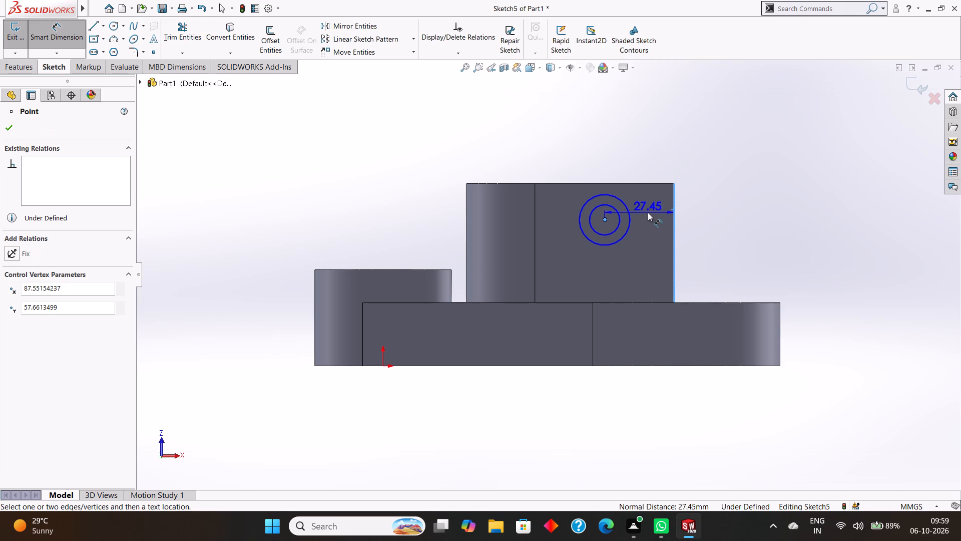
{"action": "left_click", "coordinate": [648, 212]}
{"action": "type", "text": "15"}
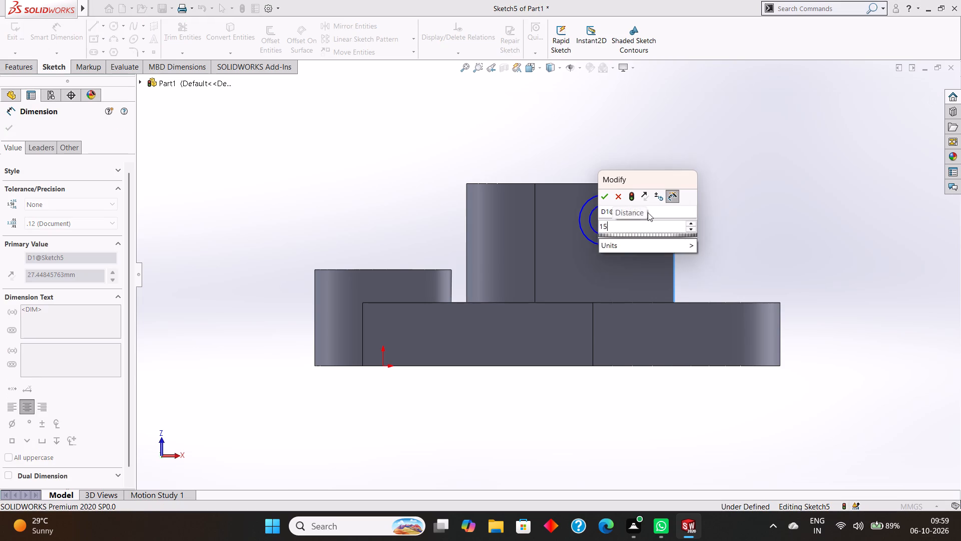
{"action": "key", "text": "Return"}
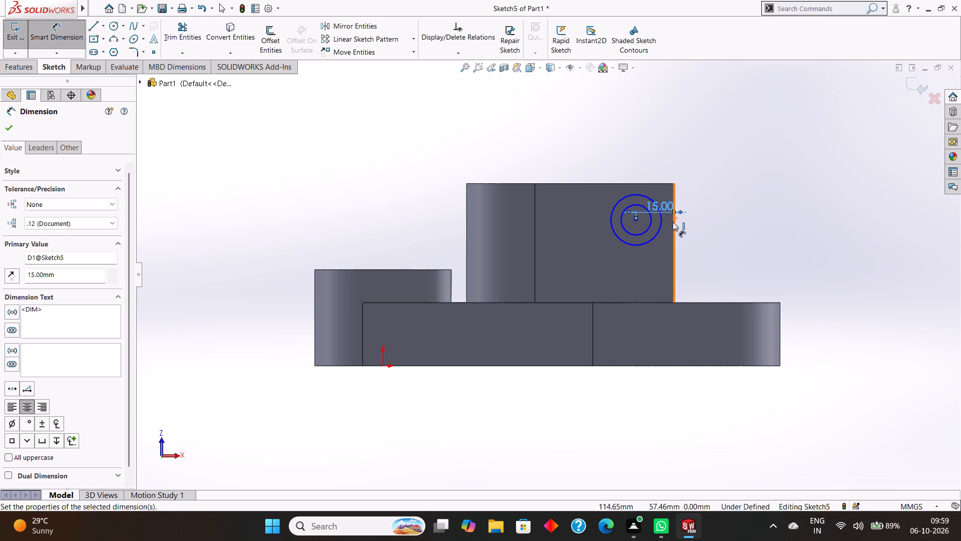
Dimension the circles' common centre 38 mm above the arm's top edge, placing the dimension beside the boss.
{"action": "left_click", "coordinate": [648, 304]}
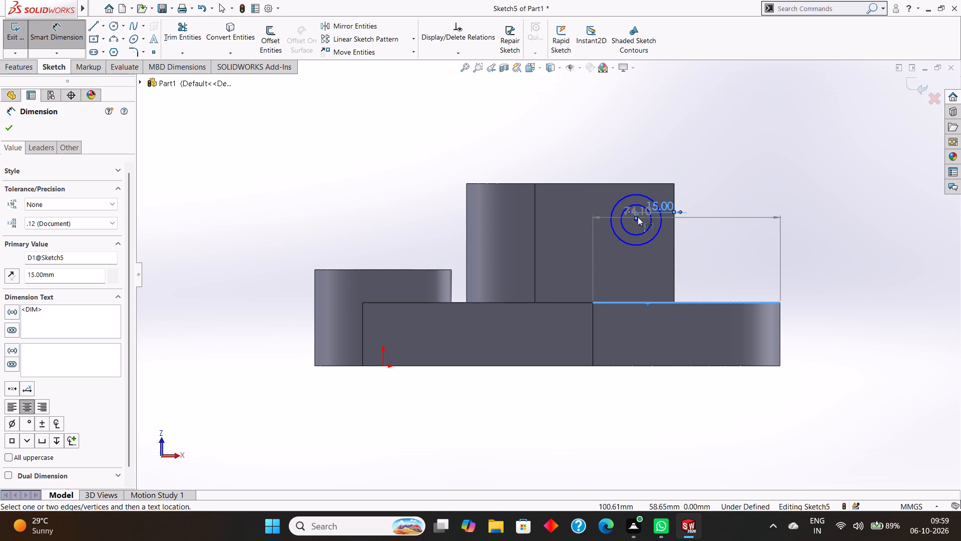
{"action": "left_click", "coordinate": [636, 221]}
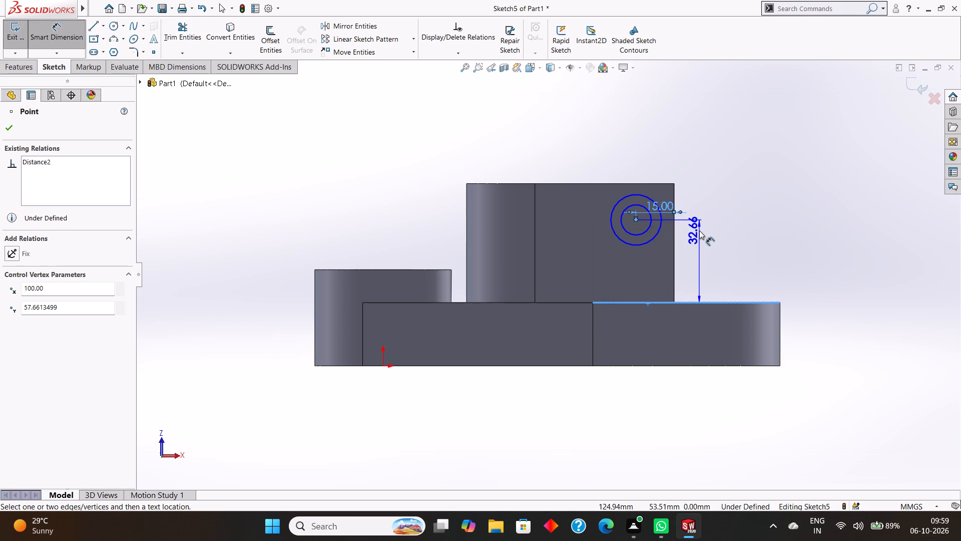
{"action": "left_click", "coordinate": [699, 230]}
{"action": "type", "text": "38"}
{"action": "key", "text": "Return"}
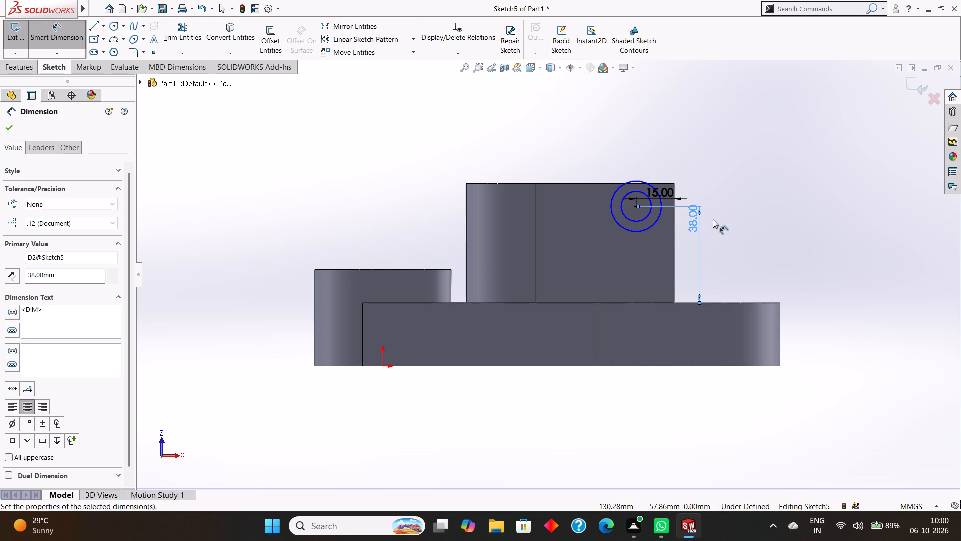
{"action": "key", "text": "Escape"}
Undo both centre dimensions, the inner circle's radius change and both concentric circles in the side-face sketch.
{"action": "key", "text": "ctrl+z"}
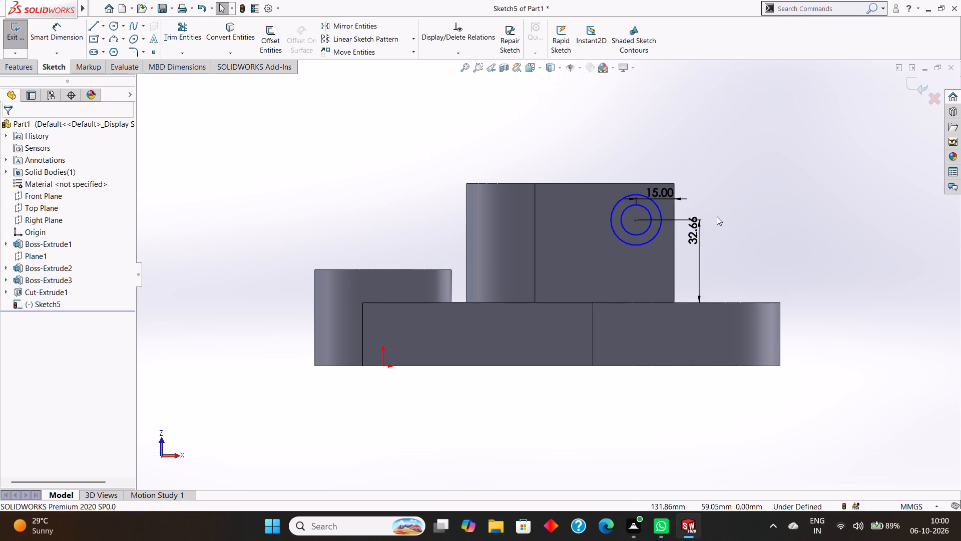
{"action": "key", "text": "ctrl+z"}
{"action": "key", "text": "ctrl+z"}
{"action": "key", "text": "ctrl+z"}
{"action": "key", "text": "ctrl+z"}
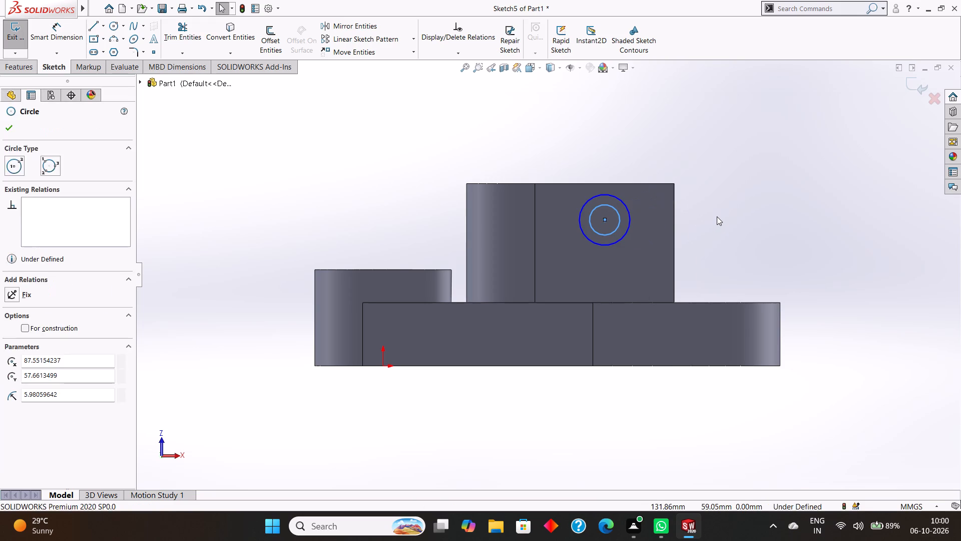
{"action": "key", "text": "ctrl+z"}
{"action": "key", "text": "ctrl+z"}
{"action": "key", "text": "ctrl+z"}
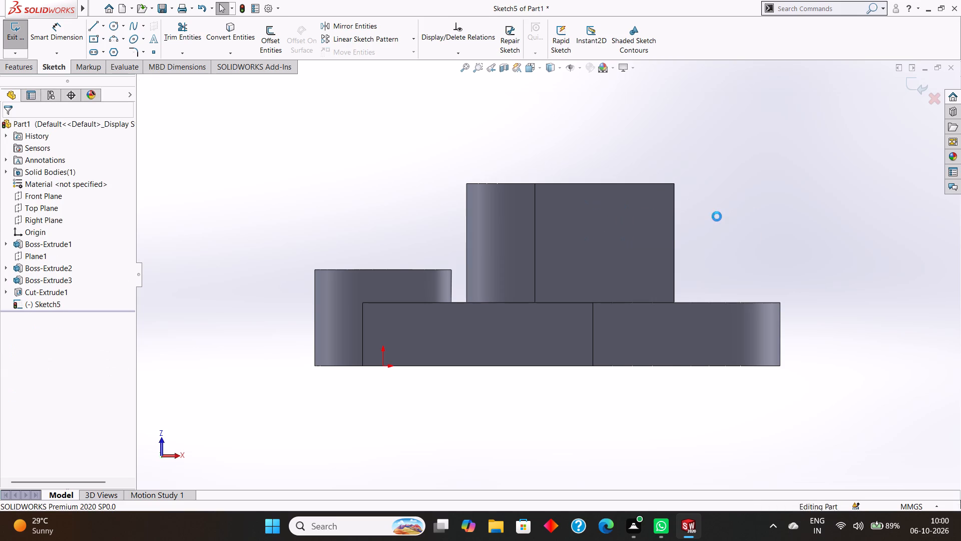
Undo the empty side-face sketch, the 25 mm bore cut with its circle sketch, and the boss extrusion, returning to the round-ended profile sketch.
{"action": "key", "text": "ctrl+z"}
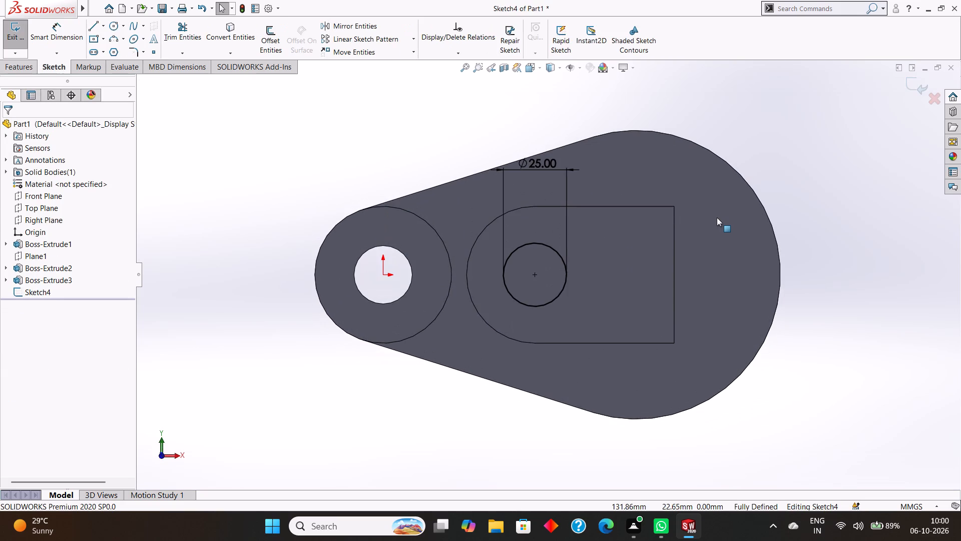
{"action": "key", "text": "ctrl+z"}
{"action": "key", "text": "ctrl+z"}
{"action": "key", "text": "ctrl+z"}
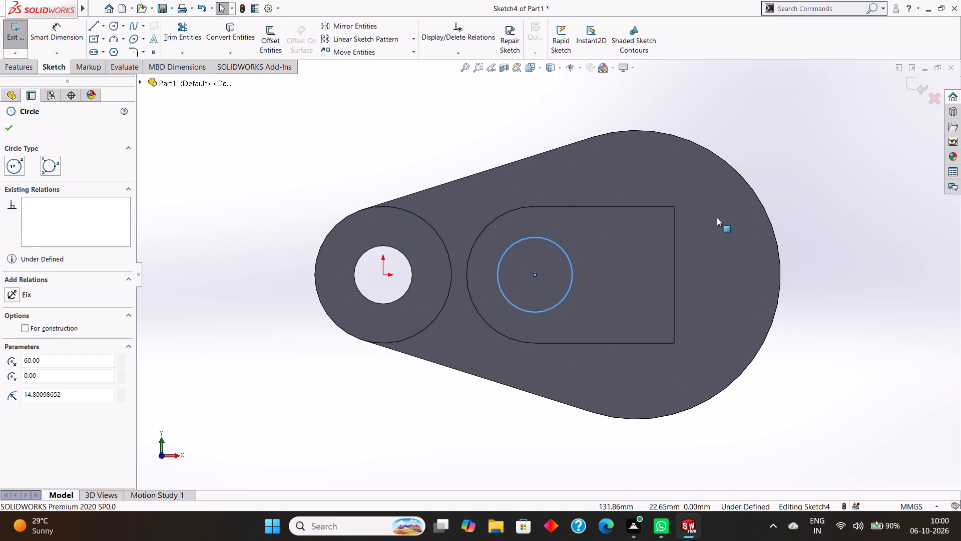
{"action": "key", "text": "ctrl+z"}
{"action": "key", "text": "ctrl+z"}
{"action": "key", "text": "ctrl+z"}
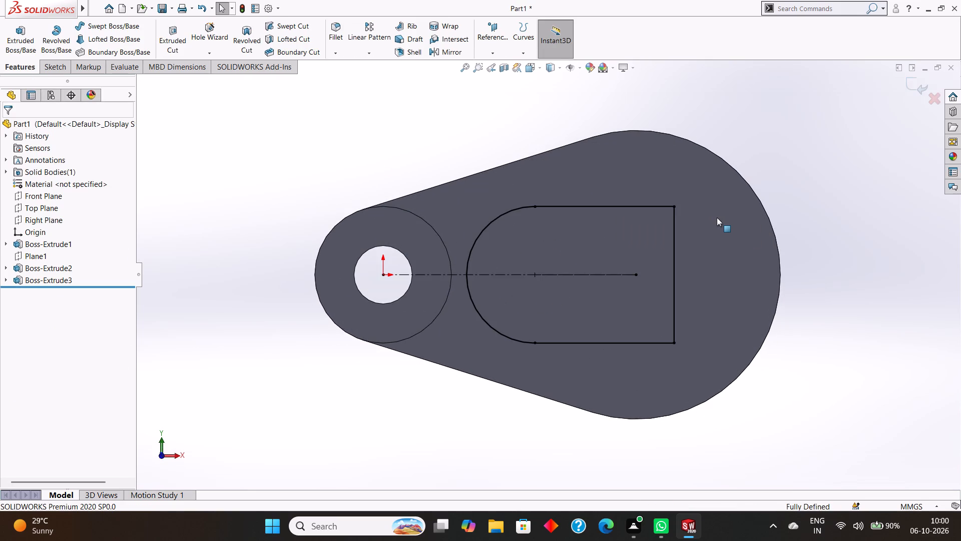
{"action": "key", "text": "ctrl+z"}
{"action": "key", "text": "ctrl+z"}
Extrude the round-ended boss profile 60 mm upward from the arm's top face, merged with the body.
{"action": "middle_click_drag", "start_coordinate": [769, 332], "coordinate": [769, 326]}
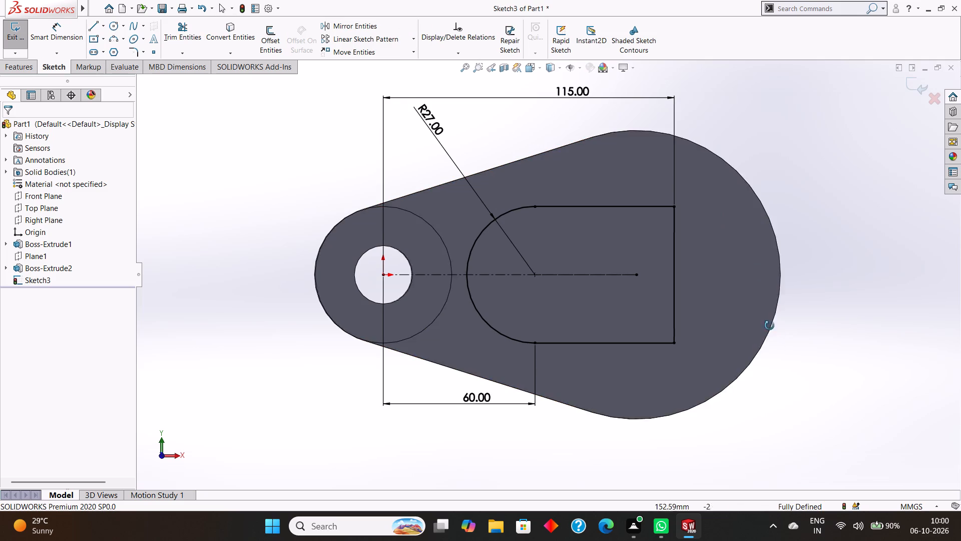
{"action": "middle_click_drag", "start_coordinate": [769, 326], "coordinate": [768, 153]}
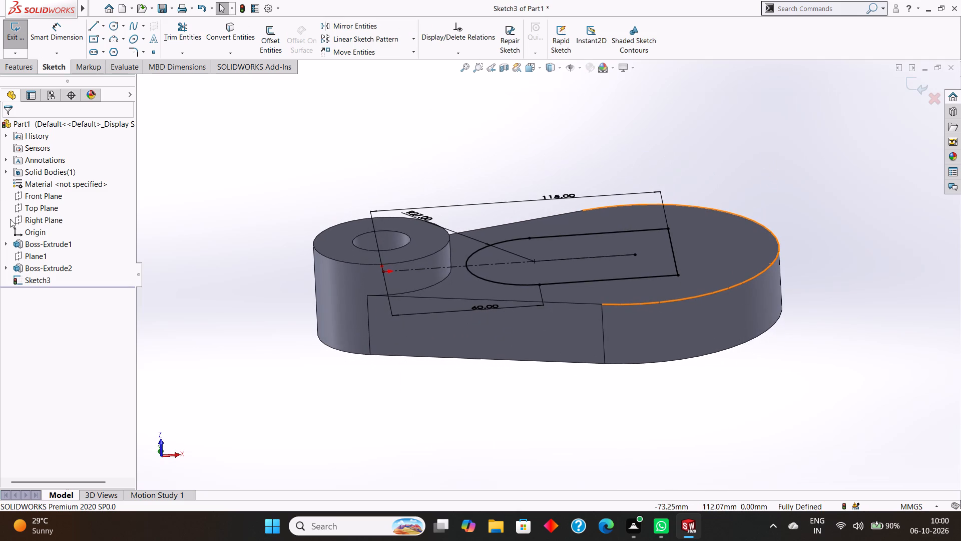
{"action": "left_click", "coordinate": [22, 70]}
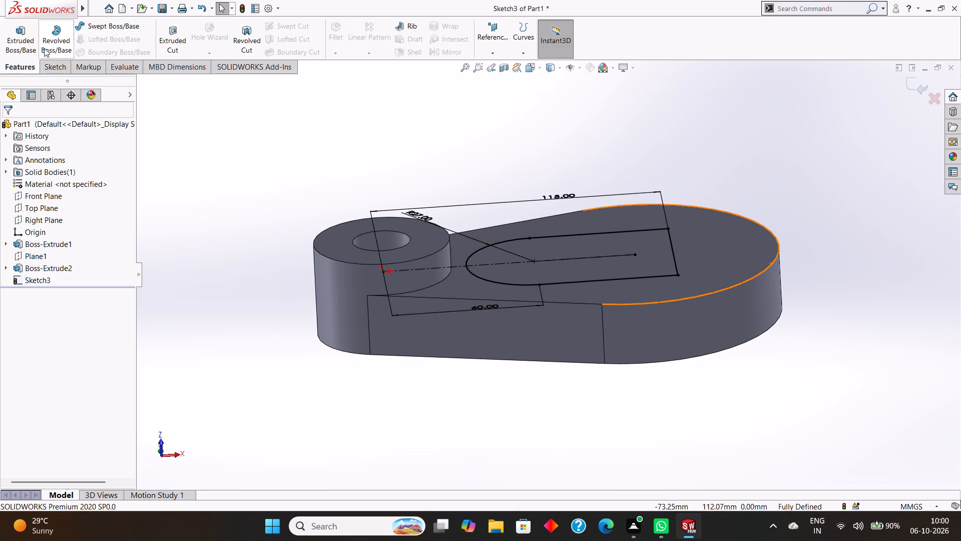
{"action": "left_click", "coordinate": [28, 38]}
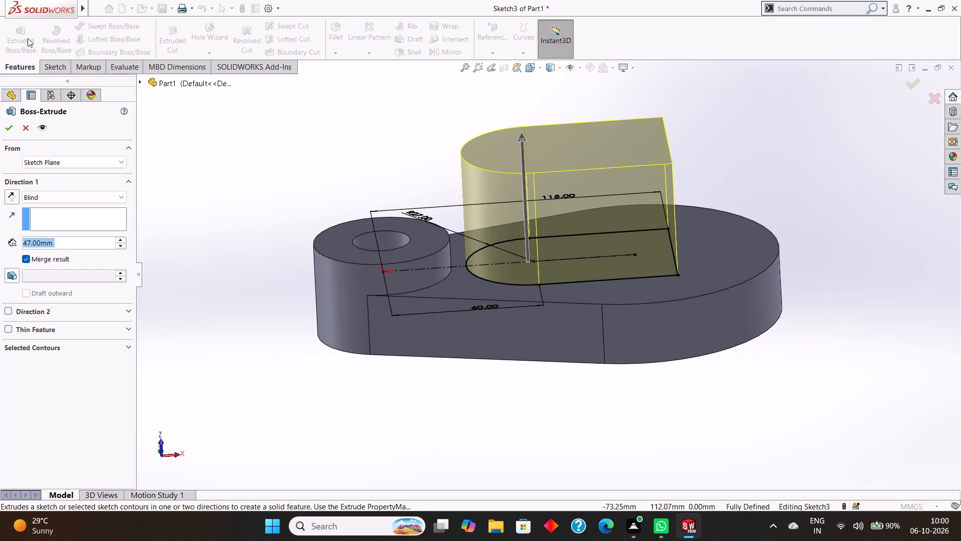
{"action": "type", "text": "60"}
{"action": "key", "text": "Return"}
{"action": "left_click", "coordinate": [8, 131]}
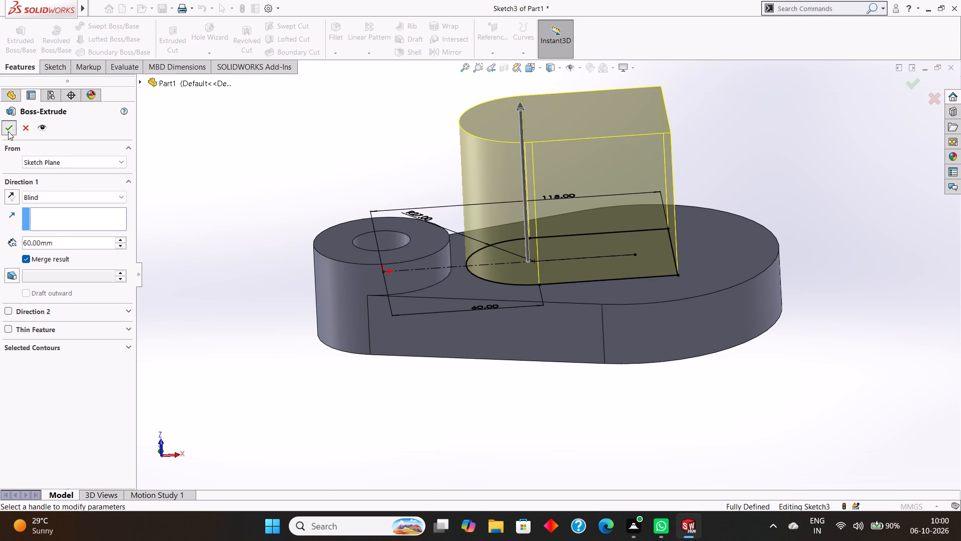
{"action": "left_click", "coordinate": [302, 147]}
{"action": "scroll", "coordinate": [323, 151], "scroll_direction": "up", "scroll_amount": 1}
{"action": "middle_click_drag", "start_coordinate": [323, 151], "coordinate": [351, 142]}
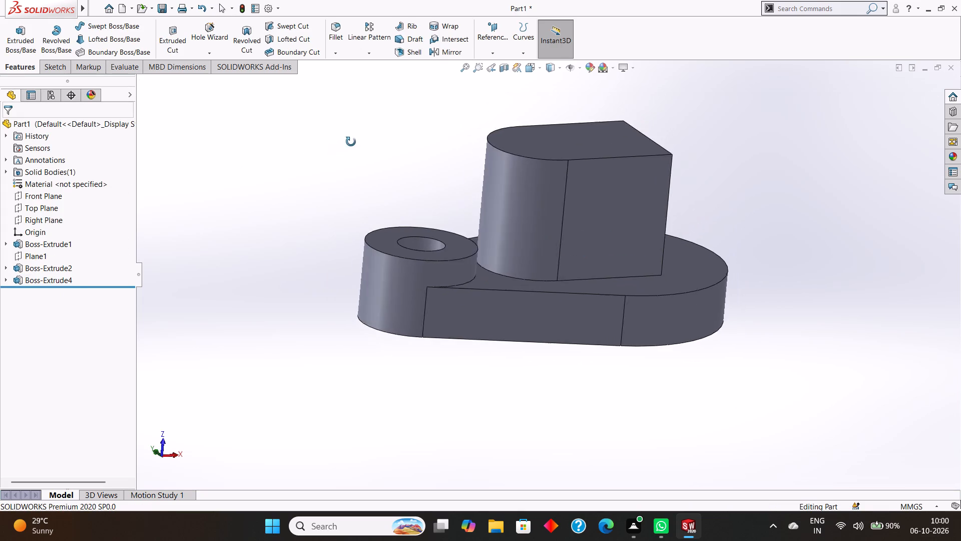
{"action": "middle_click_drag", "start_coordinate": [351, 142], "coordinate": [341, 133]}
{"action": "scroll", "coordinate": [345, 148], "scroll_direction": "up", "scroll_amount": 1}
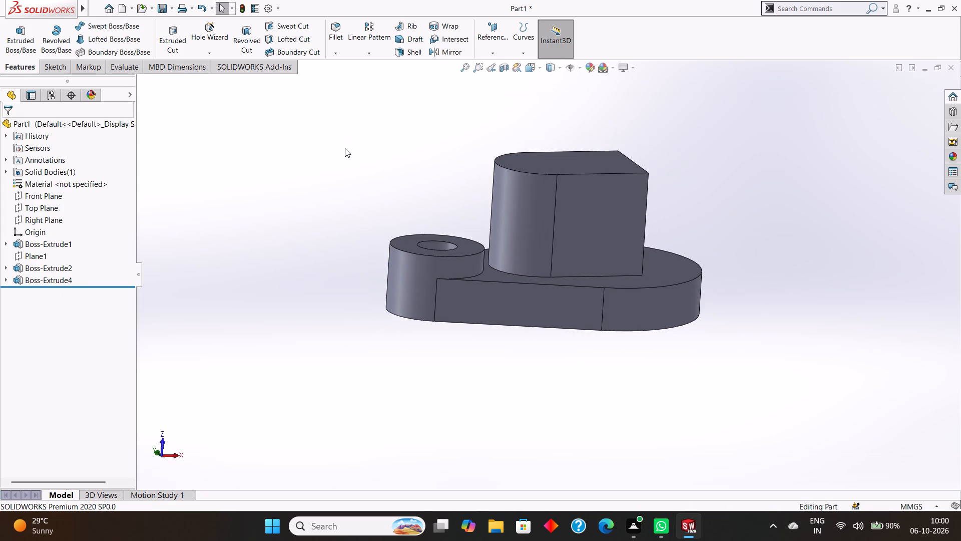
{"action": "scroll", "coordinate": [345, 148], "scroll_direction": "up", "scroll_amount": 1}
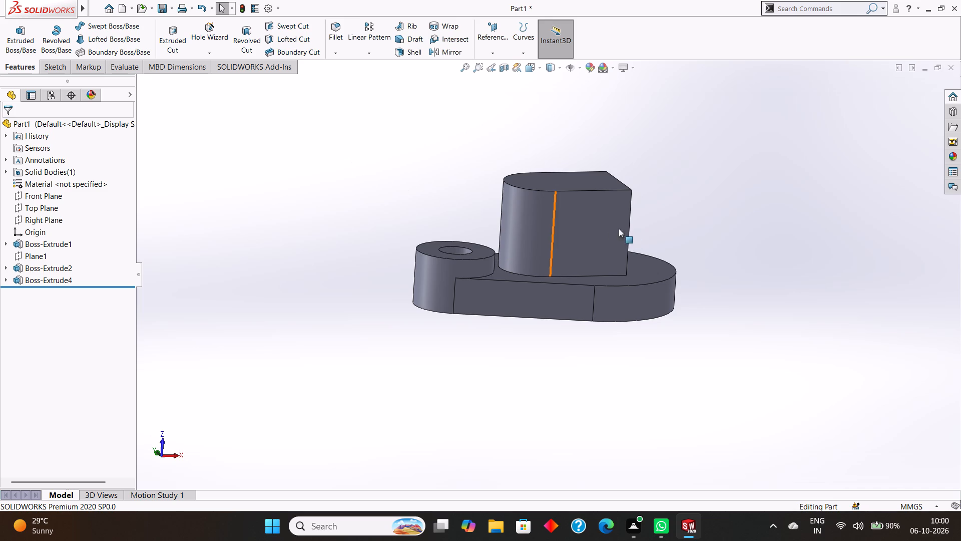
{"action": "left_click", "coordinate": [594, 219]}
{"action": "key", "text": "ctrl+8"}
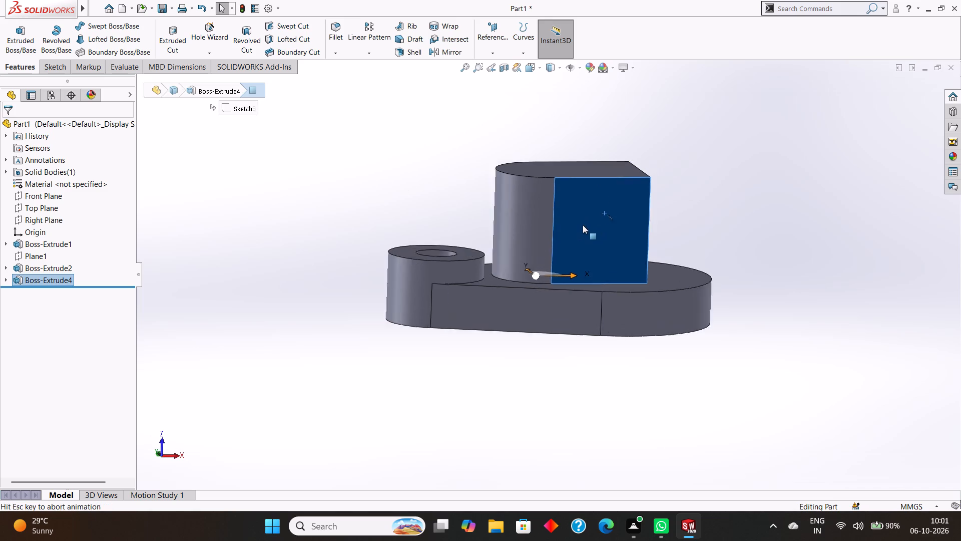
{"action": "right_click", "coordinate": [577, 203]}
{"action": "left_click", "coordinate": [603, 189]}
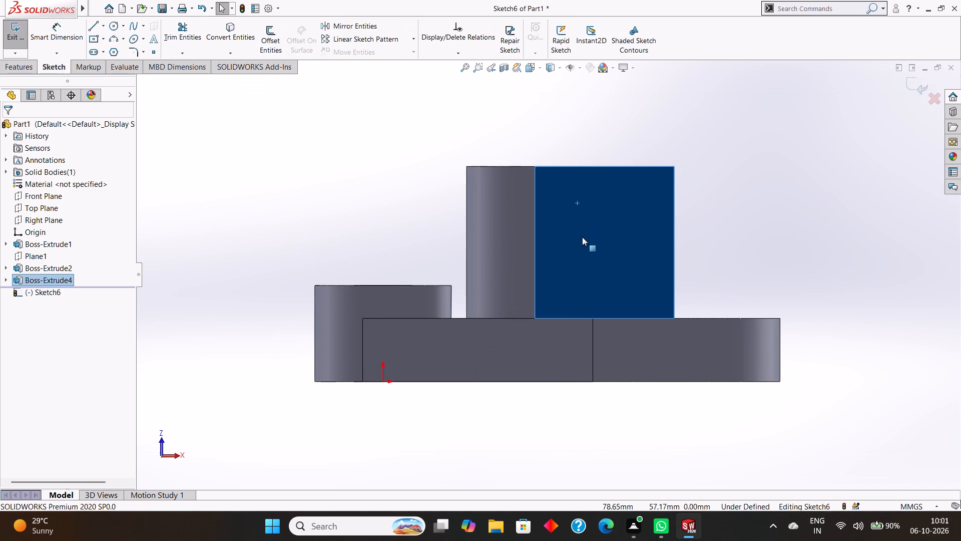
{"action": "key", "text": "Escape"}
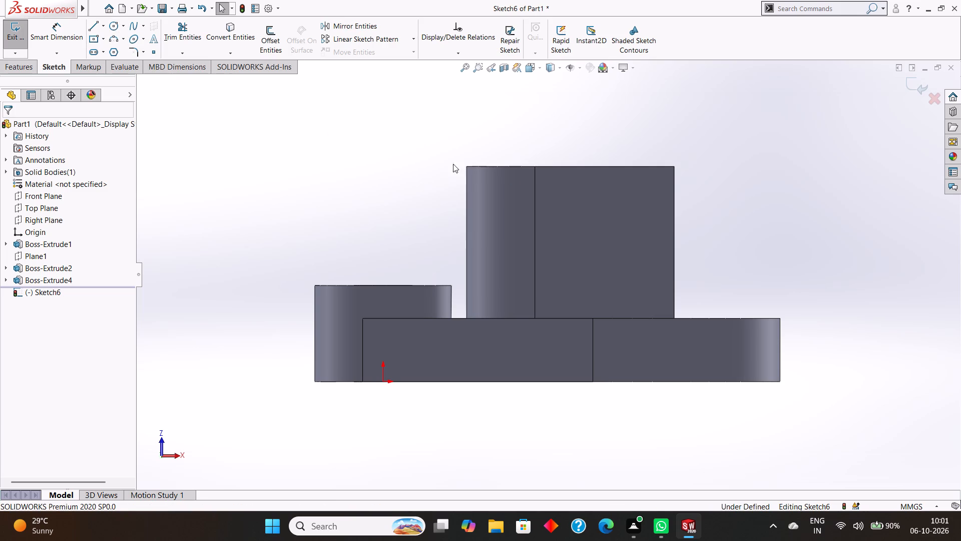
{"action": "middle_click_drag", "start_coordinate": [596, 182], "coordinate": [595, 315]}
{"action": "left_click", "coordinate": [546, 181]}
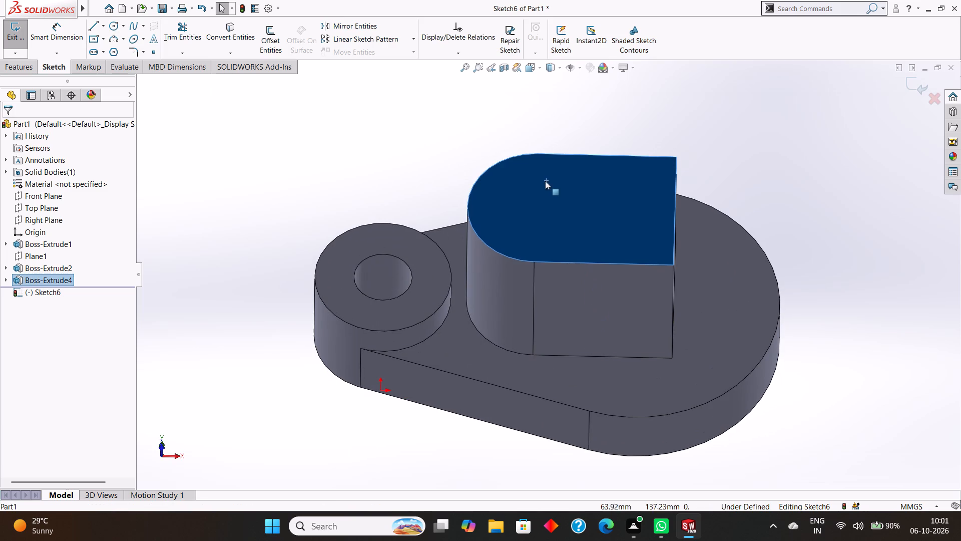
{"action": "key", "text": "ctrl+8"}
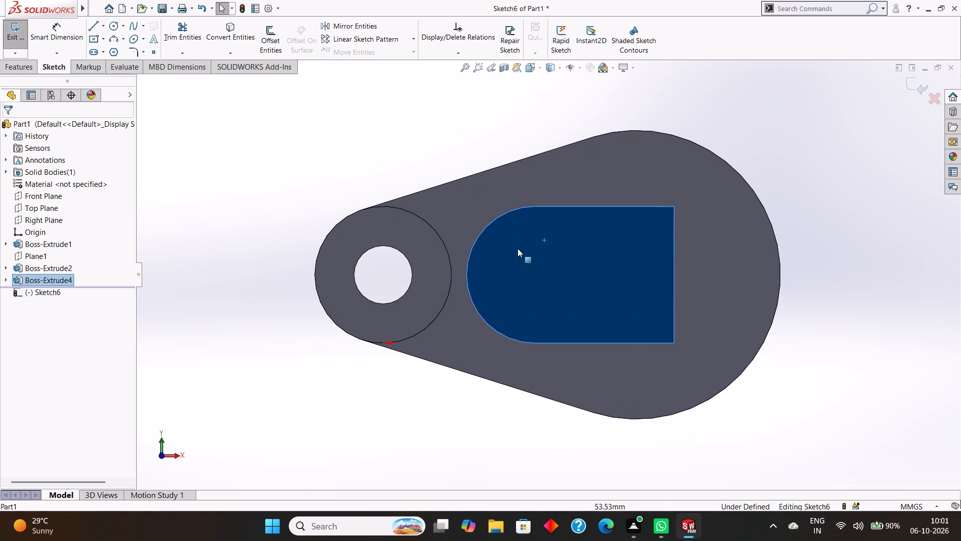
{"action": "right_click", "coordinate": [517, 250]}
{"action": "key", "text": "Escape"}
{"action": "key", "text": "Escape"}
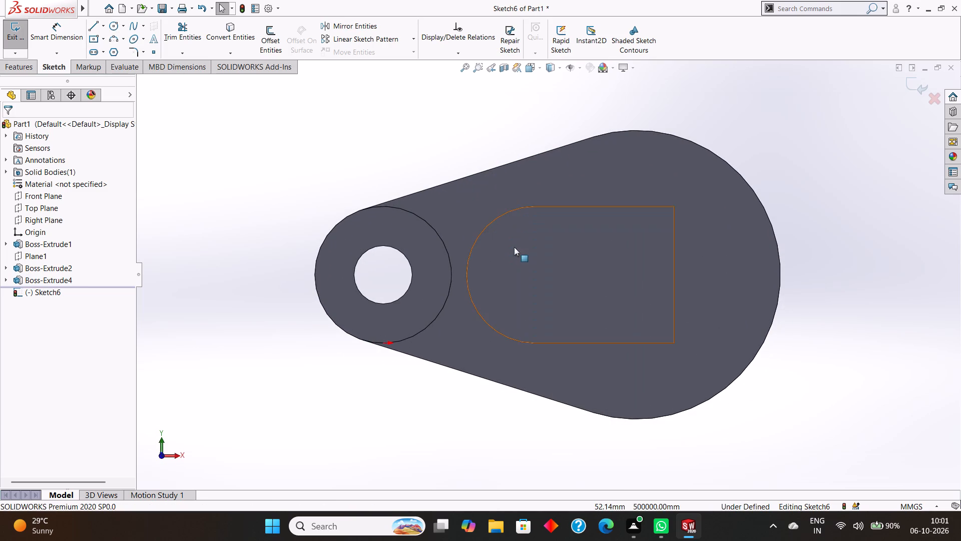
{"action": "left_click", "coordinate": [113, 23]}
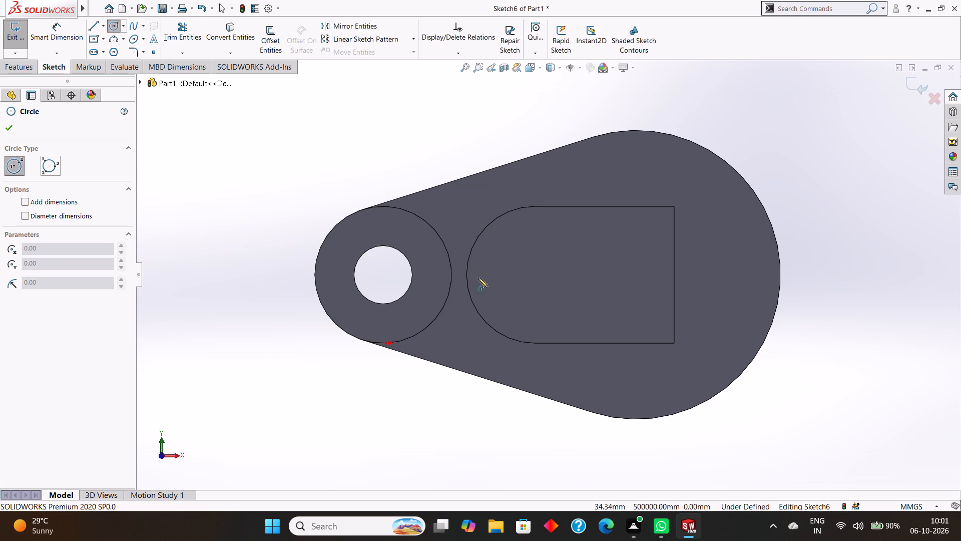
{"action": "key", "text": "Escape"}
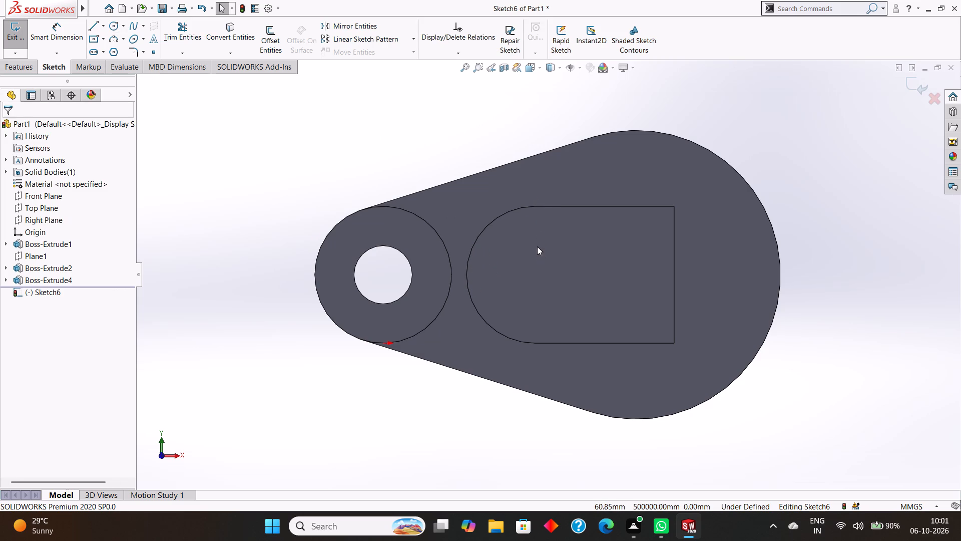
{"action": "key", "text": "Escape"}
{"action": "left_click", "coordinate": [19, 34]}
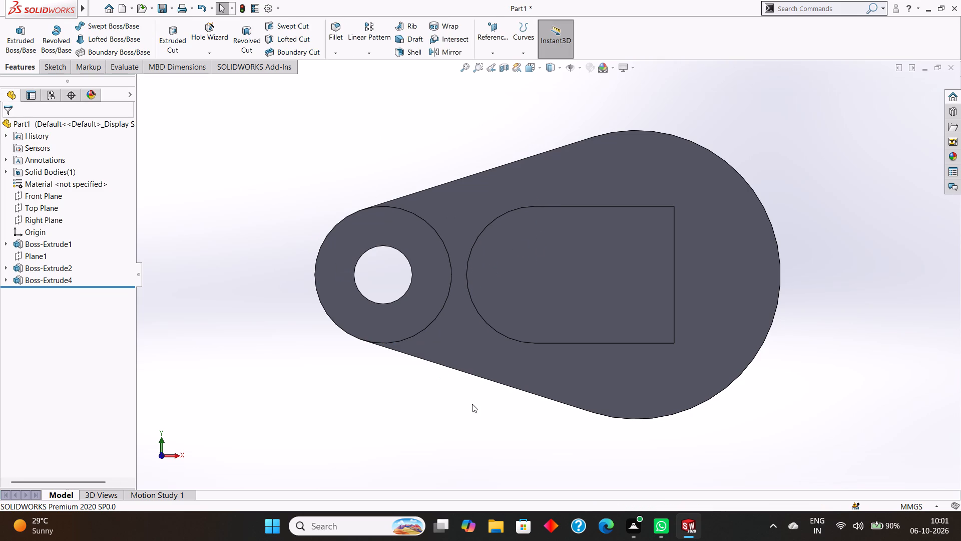
Start a sketch on the boss's top face and draw a circle of about 14 mm radius centred on the rounded end's arc.
{"action": "middle_click_drag", "start_coordinate": [473, 405], "coordinate": [465, 347]}
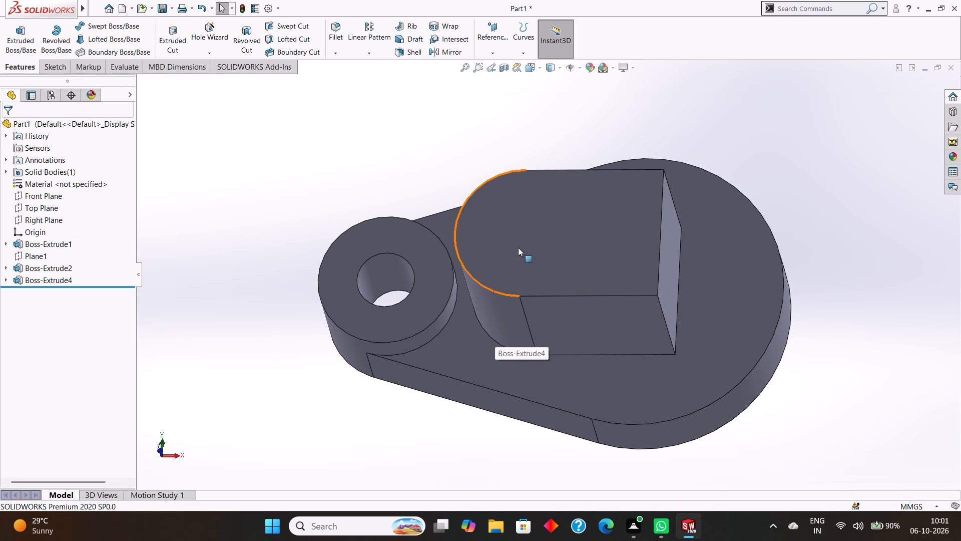
{"action": "left_click", "coordinate": [537, 233]}
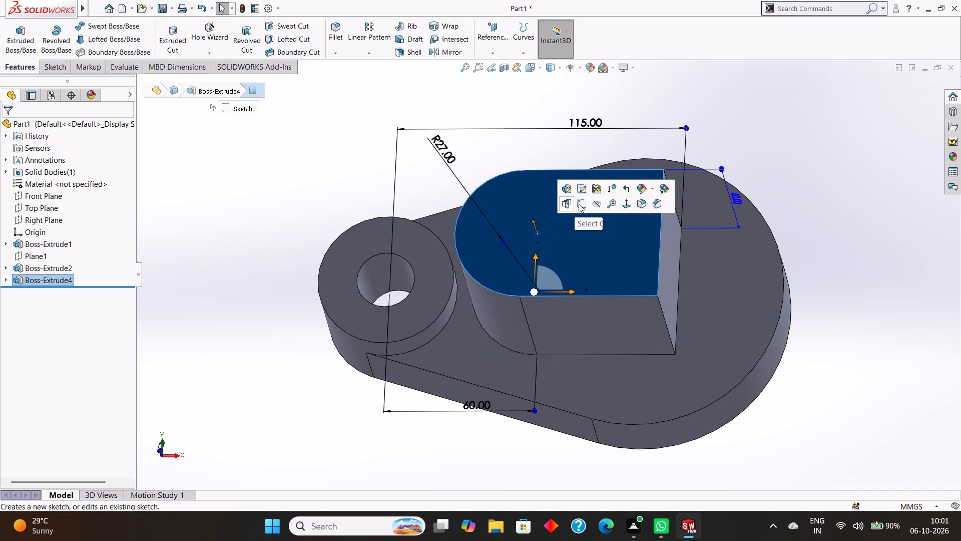
{"action": "left_click", "coordinate": [579, 204]}
{"action": "key", "text": "Escape"}
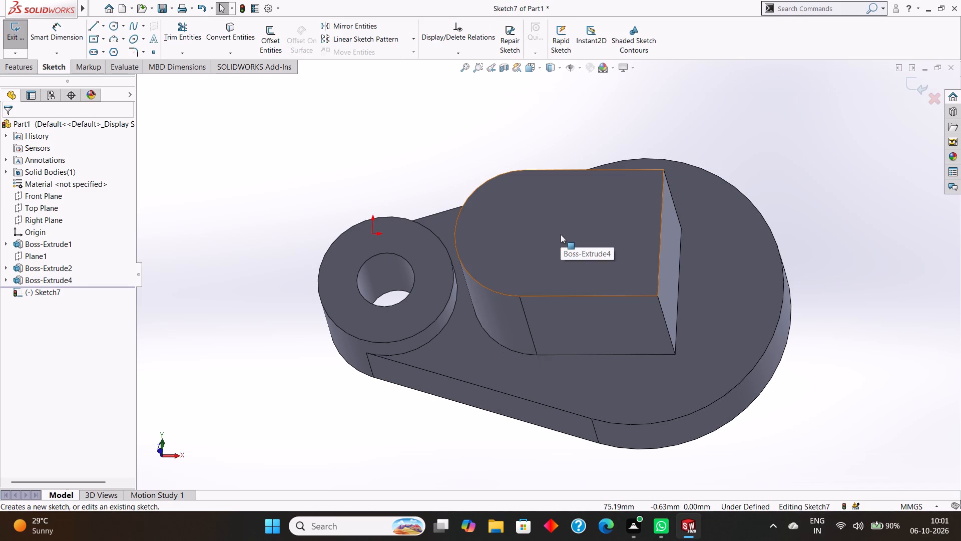
{"action": "key", "text": "ctrl+8"}
{"action": "right_click", "coordinate": [554, 240]}
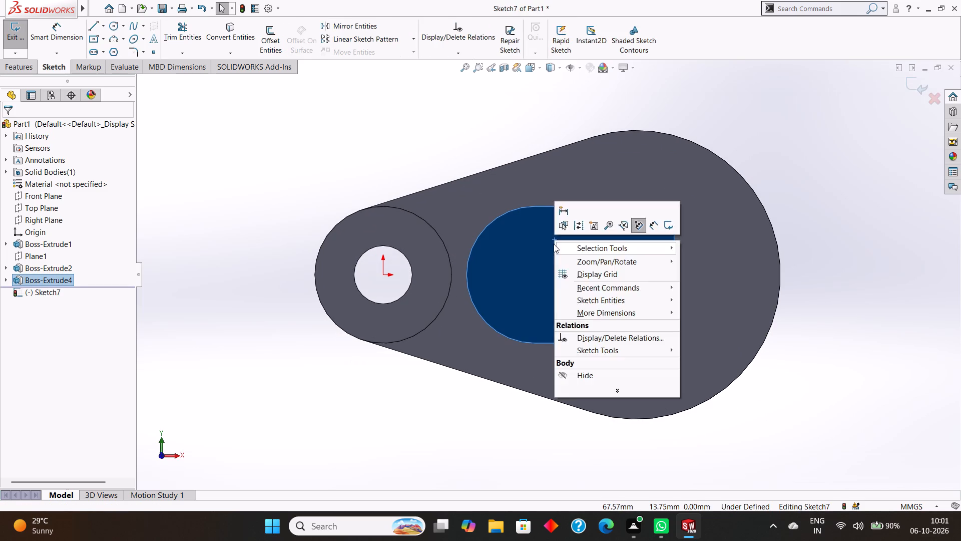
{"action": "key", "text": "Escape"}
{"action": "key", "text": "Escape"}
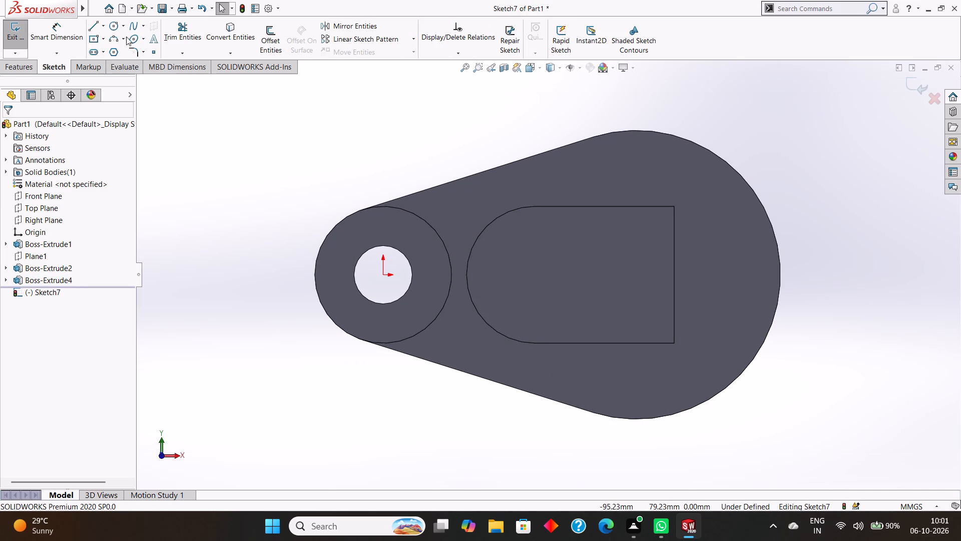
{"action": "left_click", "coordinate": [115, 24]}
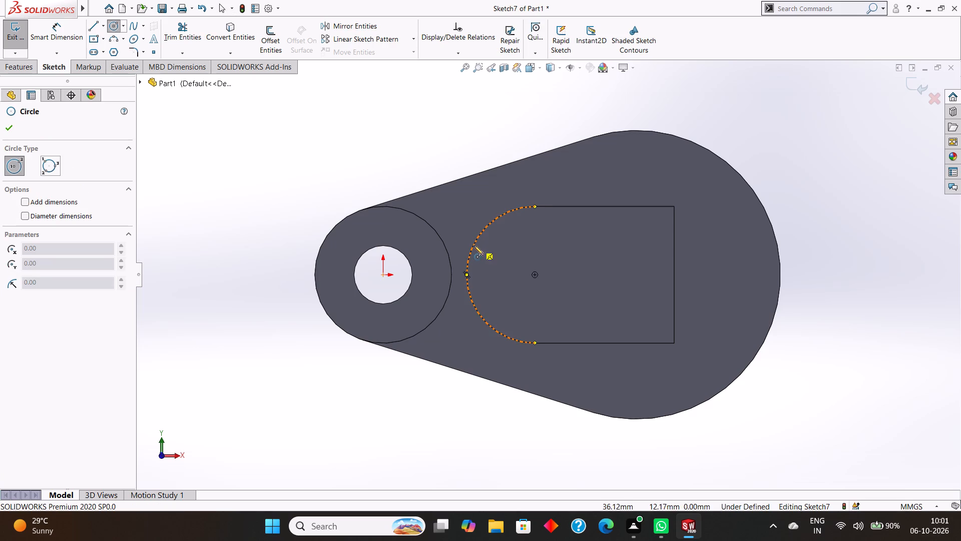
{"action": "left_click_drag", "start_coordinate": [535, 275], "coordinate": [536, 275]}
{"action": "left_click_drag", "start_coordinate": [536, 275], "coordinate": [553, 306]}
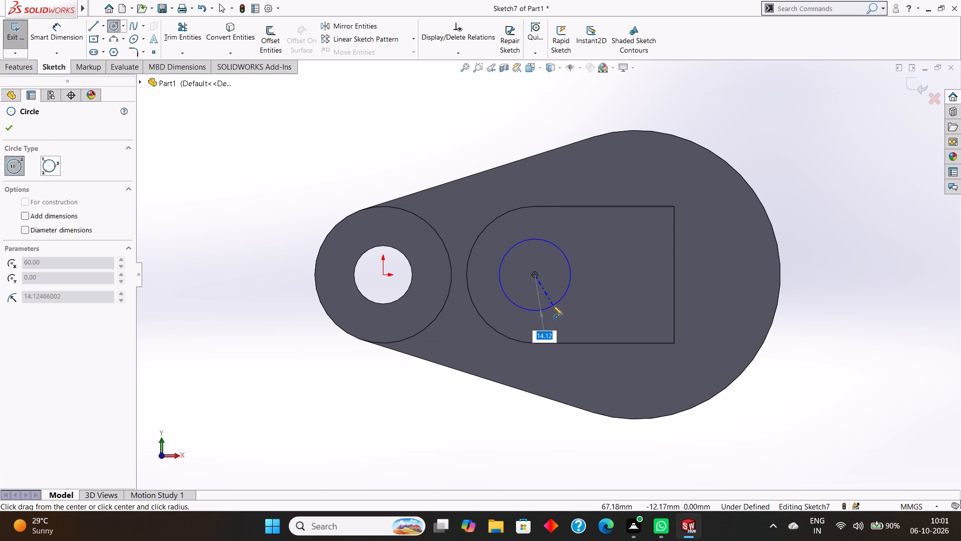
{"action": "left_click_drag", "start_coordinate": [553, 306], "coordinate": [554, 306]}
{"action": "left_click", "coordinate": [12, 133]}
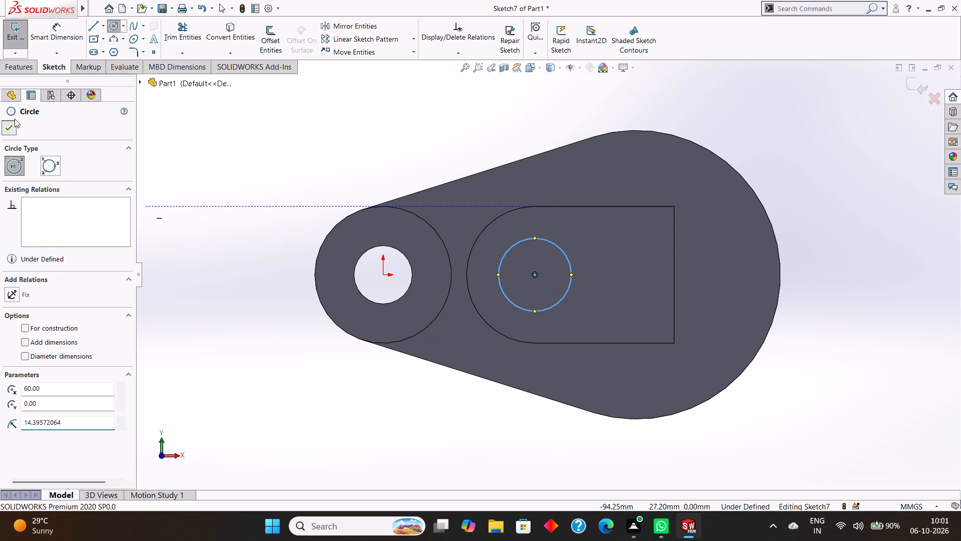
Dimension the circle's diameter as 25 mm, placing the dimension above the circle.
{"action": "left_click", "coordinate": [53, 33]}
{"action": "left_click", "coordinate": [518, 244]}
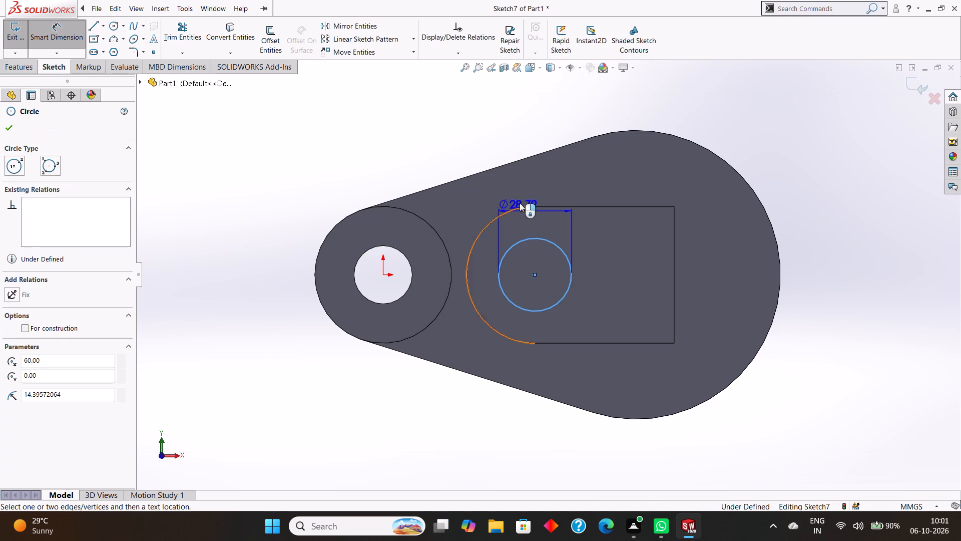
{"action": "left_click", "coordinate": [533, 189]}
{"action": "type", "text": "25"}
{"action": "key", "text": "Return"}
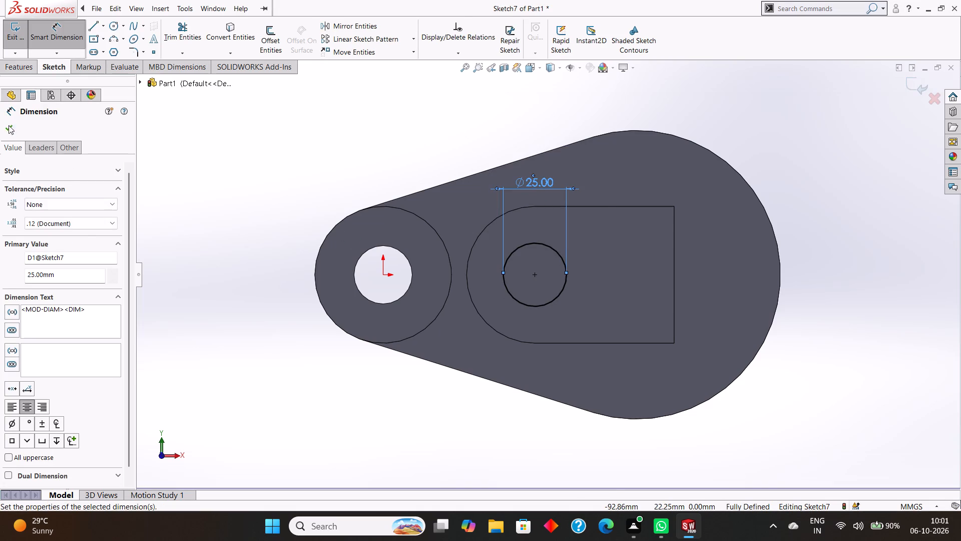
{"action": "left_click", "coordinate": [9, 128]}
Extrude-cut the circle as a blind 60 mm deep bore down through the boss.
{"action": "left_click", "coordinate": [25, 67]}
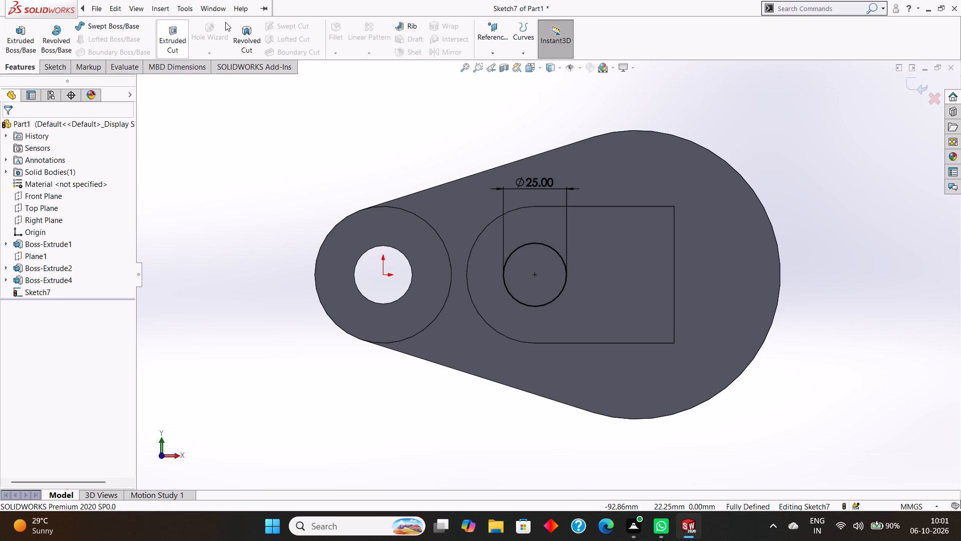
{"action": "left_click", "coordinate": [172, 30]}
{"action": "middle_click_drag", "start_coordinate": [854, 348], "coordinate": [846, 176]}
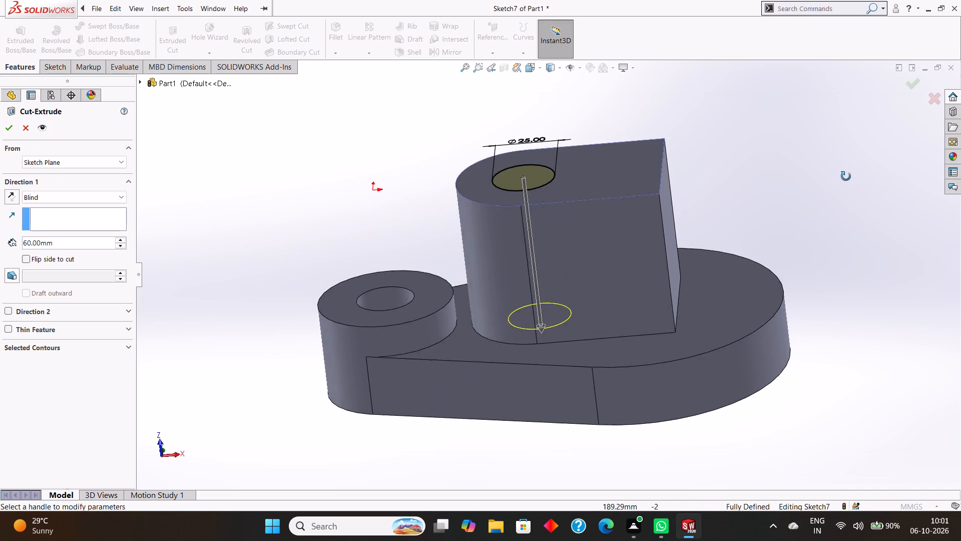
{"action": "middle_click_drag", "start_coordinate": [846, 176], "coordinate": [850, 137]}
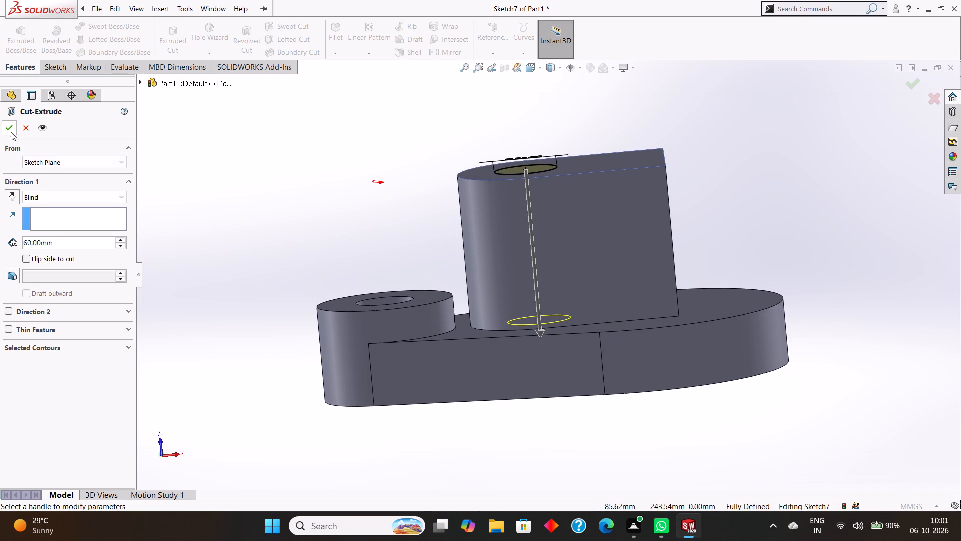
{"action": "left_click", "coordinate": [10, 129]}
{"action": "left_click", "coordinate": [781, 156]}
{"action": "scroll", "coordinate": [782, 157], "scroll_direction": "up", "scroll_amount": 1}
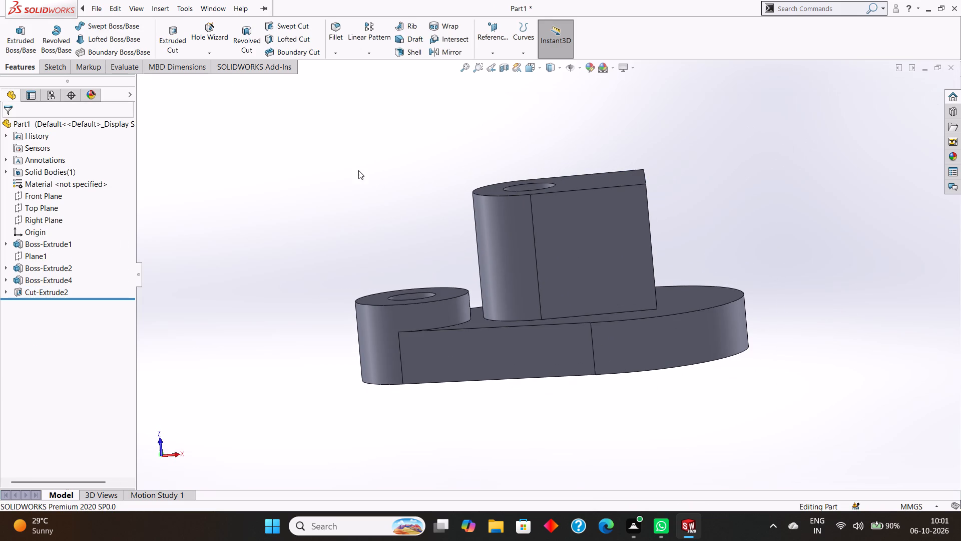
Start a sketch on the boss's flat side face and draw concentric circles of 10 mm and 6 mm radius near its upper square-end corner.
{"action": "scroll", "coordinate": [573, 243], "scroll_direction": "up", "scroll_amount": 1}
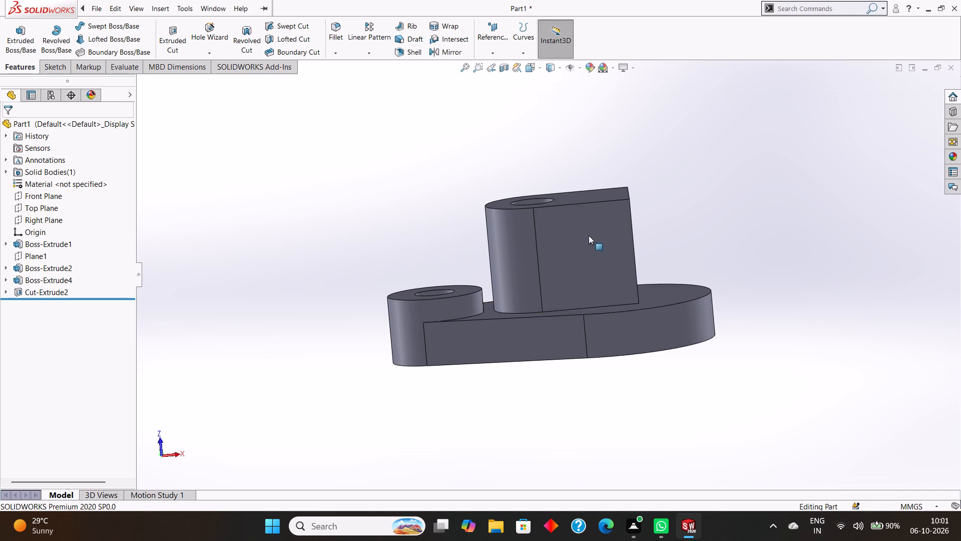
{"action": "left_click", "coordinate": [587, 237]}
{"action": "key", "text": "ctrl+8"}
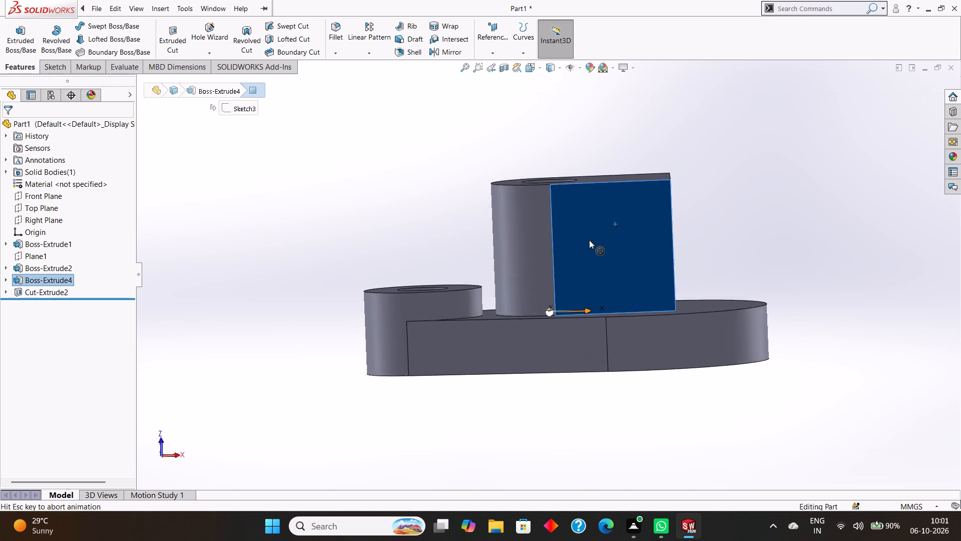
{"action": "right_click", "coordinate": [587, 227]}
{"action": "left_click", "coordinate": [614, 216]}
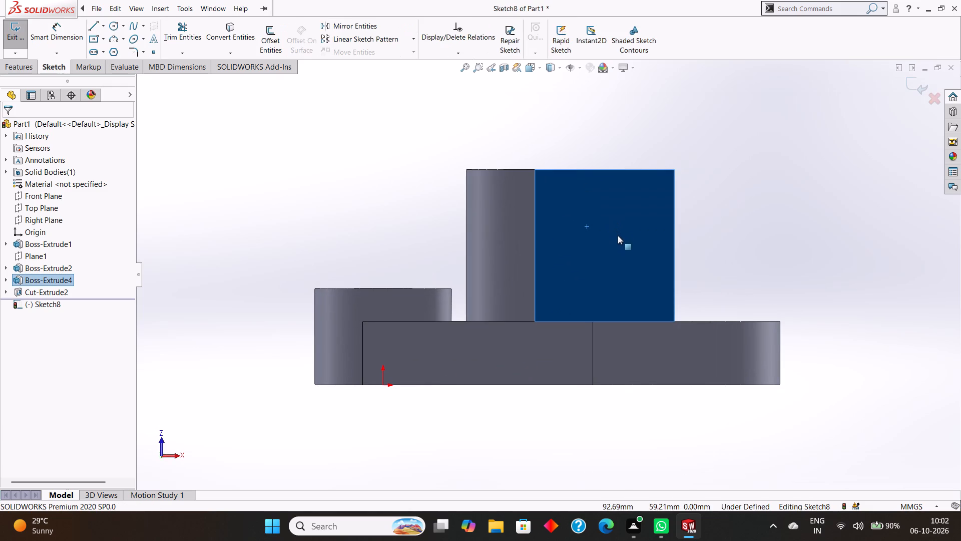
{"action": "key", "text": "Escape"}
{"action": "left_click", "coordinate": [113, 27]}
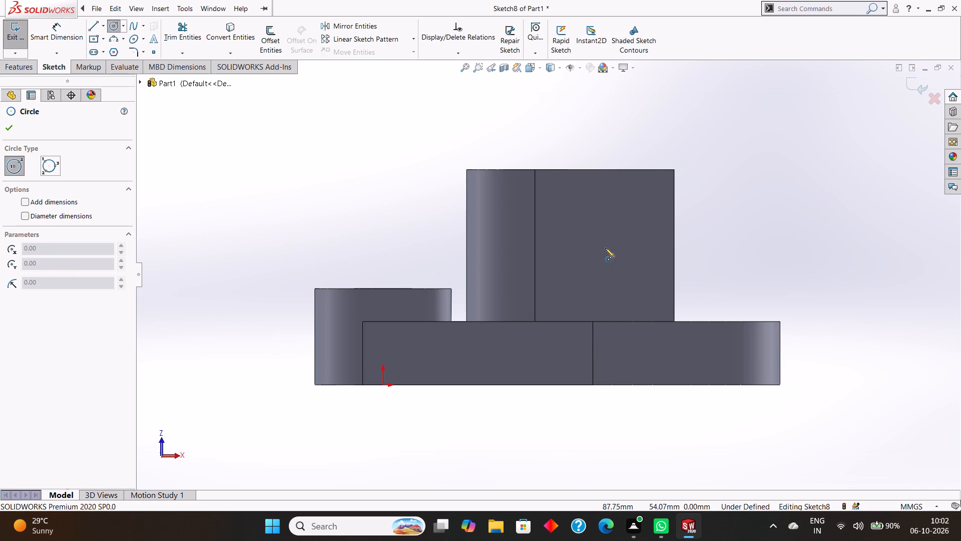
{"action": "left_click", "coordinate": [623, 213]}
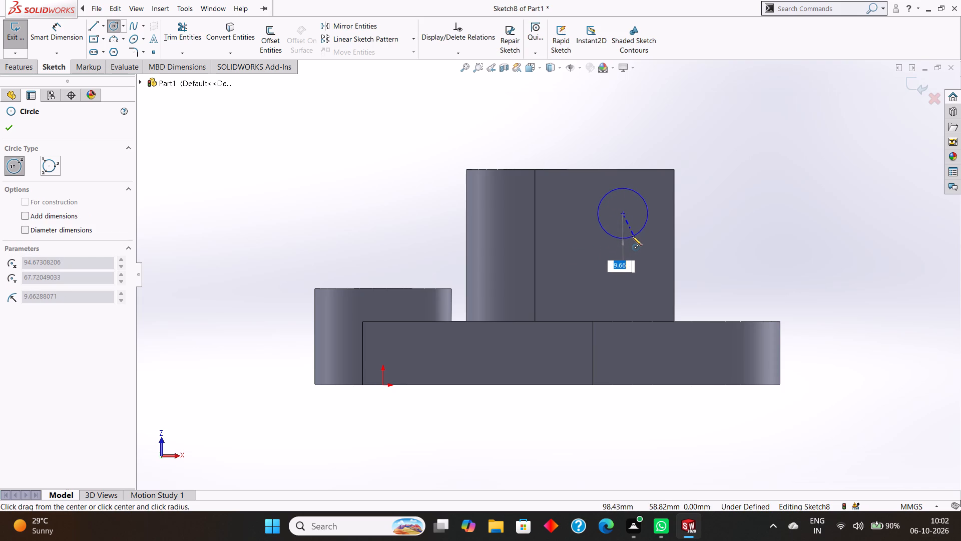
{"action": "type", "text": "10"}
{"action": "key", "text": "Return"}
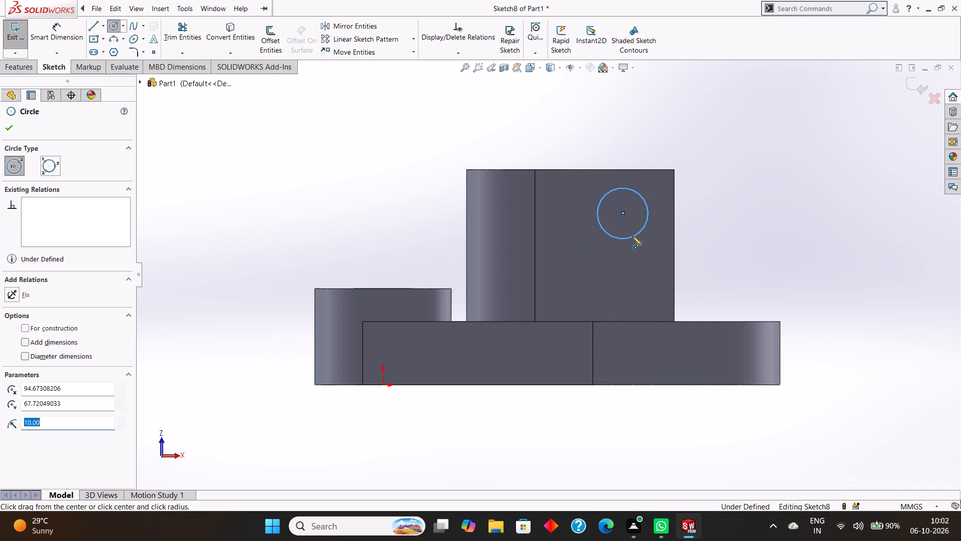
{"action": "left_click", "coordinate": [623, 212]}
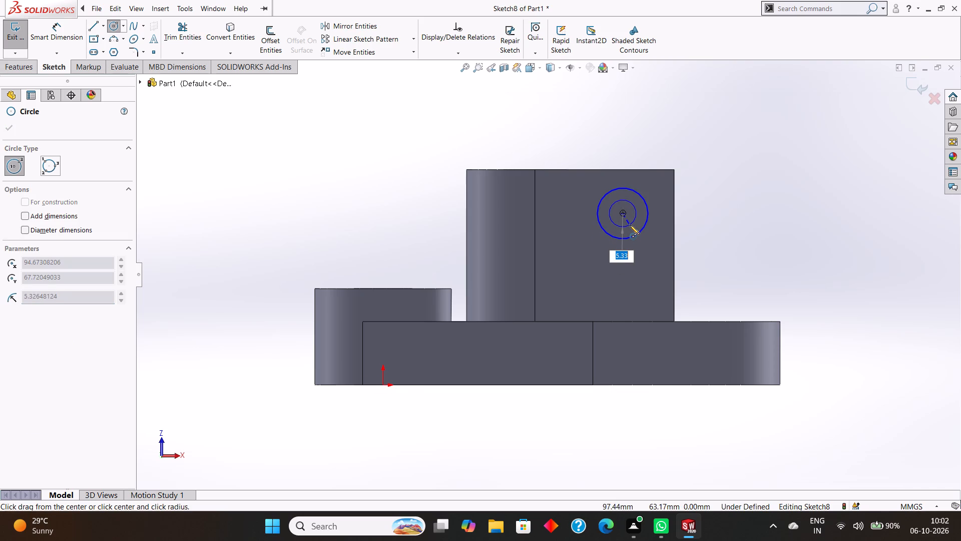
{"action": "key", "text": "6"}
{"action": "key", "text": "Return"}
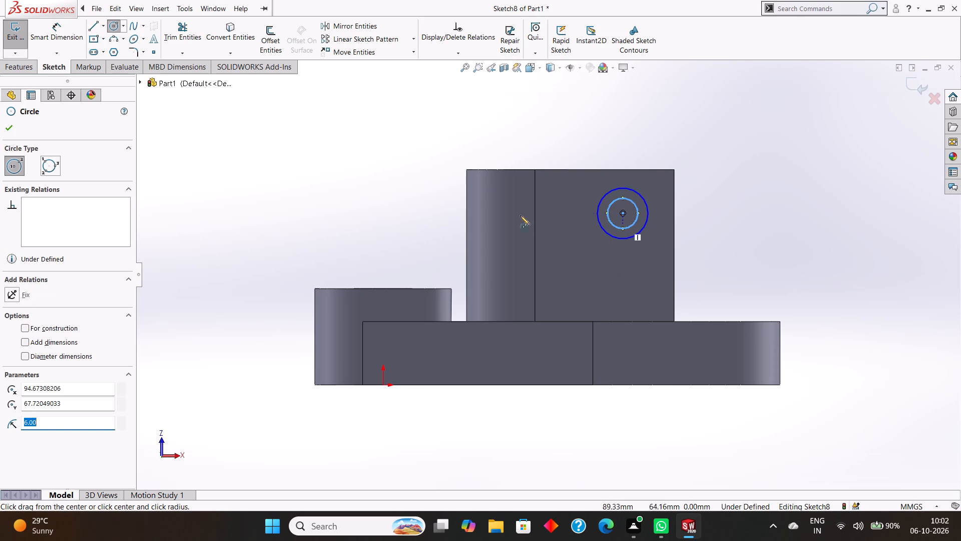
{"action": "left_click", "coordinate": [9, 129]}
Dimension the diameters of the outer circle as 20 mm and the inner circle as 12 mm, placing both above the boss.
{"action": "left_click", "coordinate": [64, 34]}
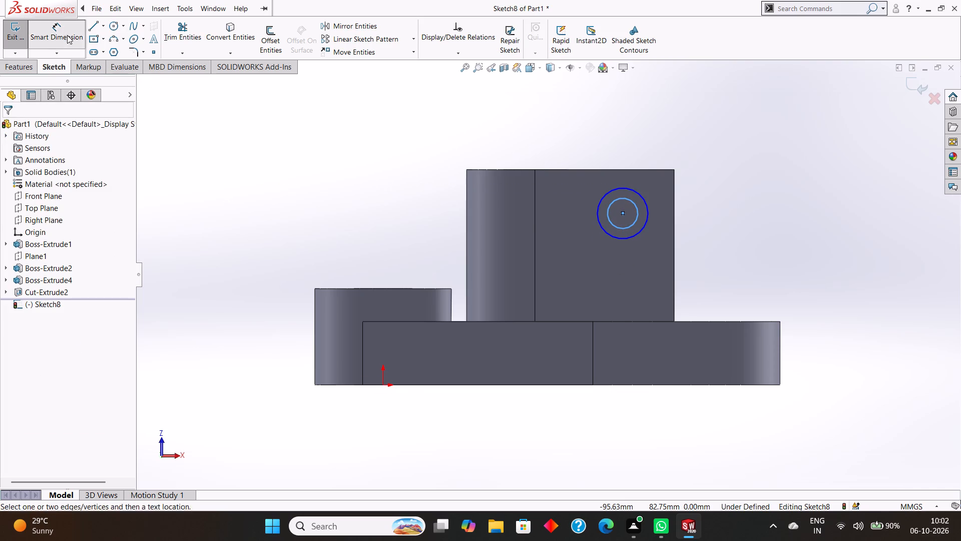
{"action": "left_click", "coordinate": [630, 189]}
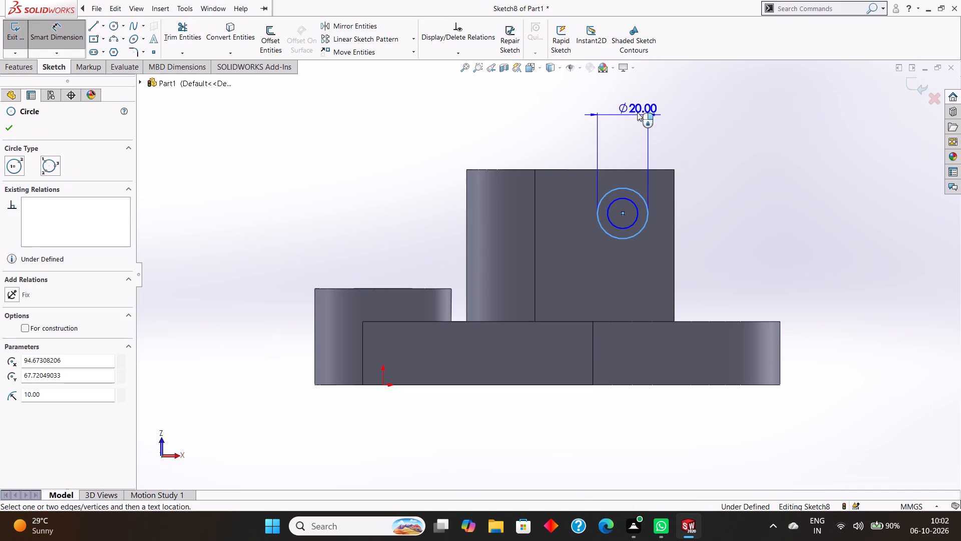
{"action": "left_click", "coordinate": [638, 108]}
{"action": "left_click", "coordinate": [594, 91]}
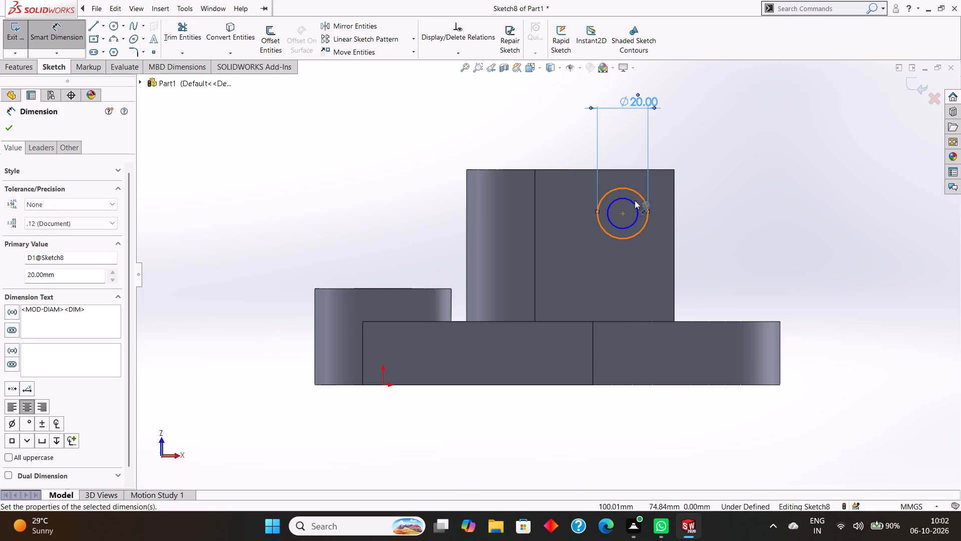
{"action": "left_click", "coordinate": [629, 200]}
{"action": "left_click", "coordinate": [624, 129]}
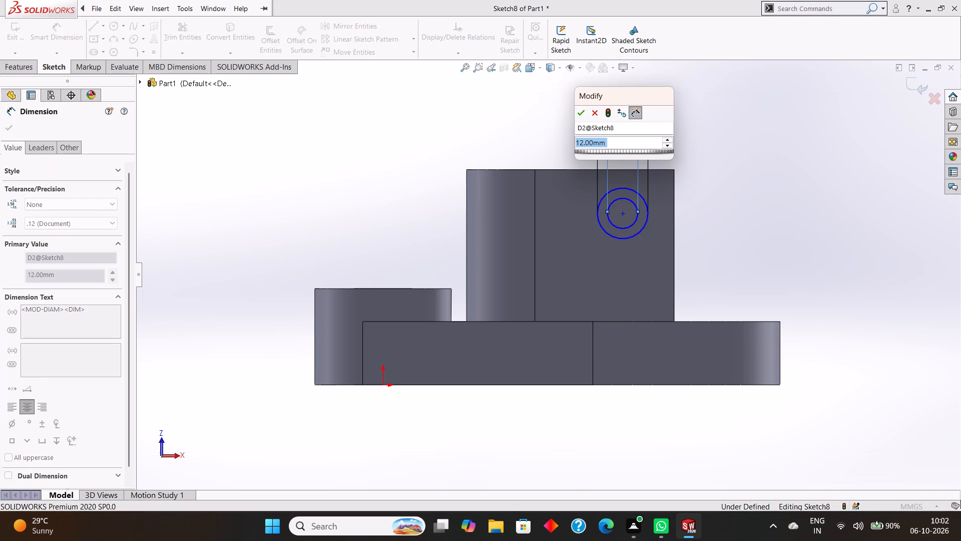
{"action": "left_click", "coordinate": [580, 115]}
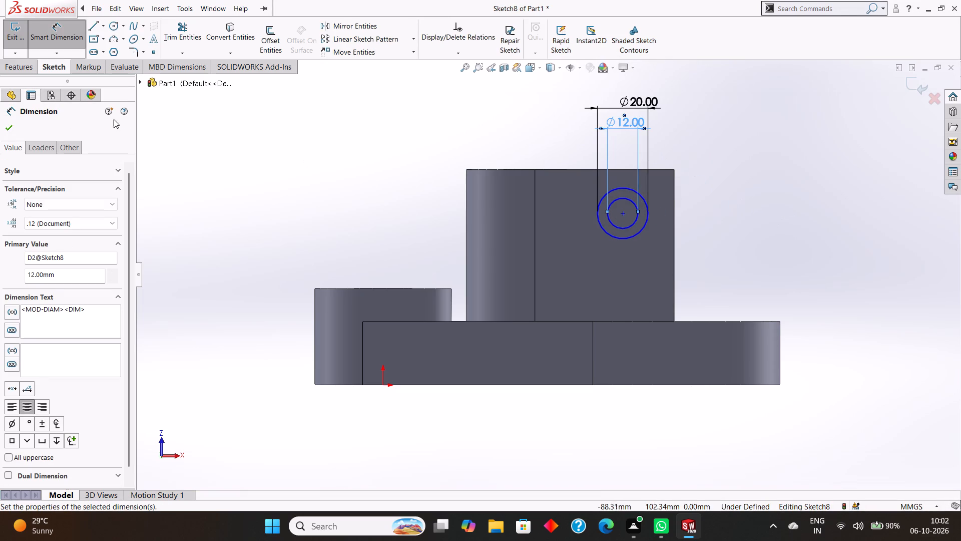
{"action": "left_click", "coordinate": [10, 125]}
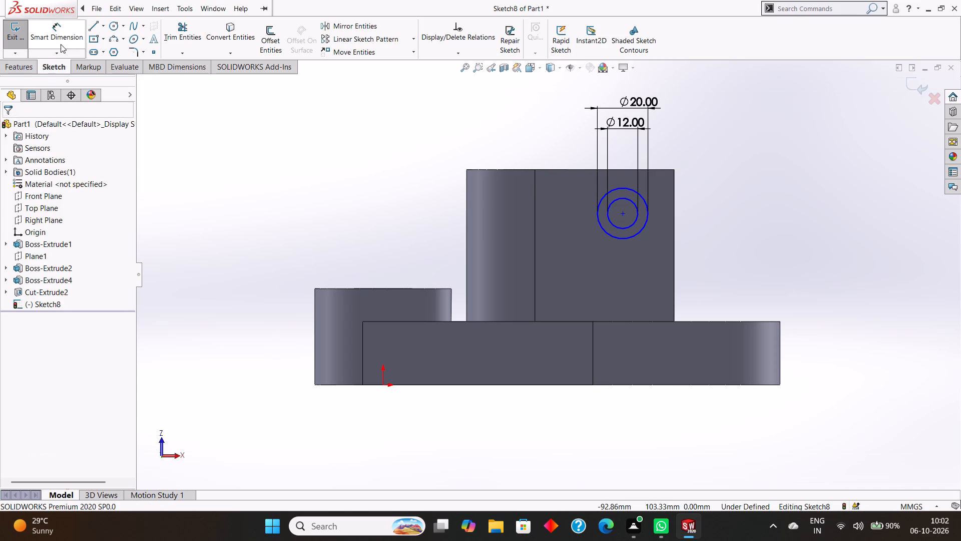
Locate the circles' centre 38 mm above the arm's top edge and 15 mm from the boss's square-end vertical edge.
{"action": "left_click", "coordinate": [63, 35]}
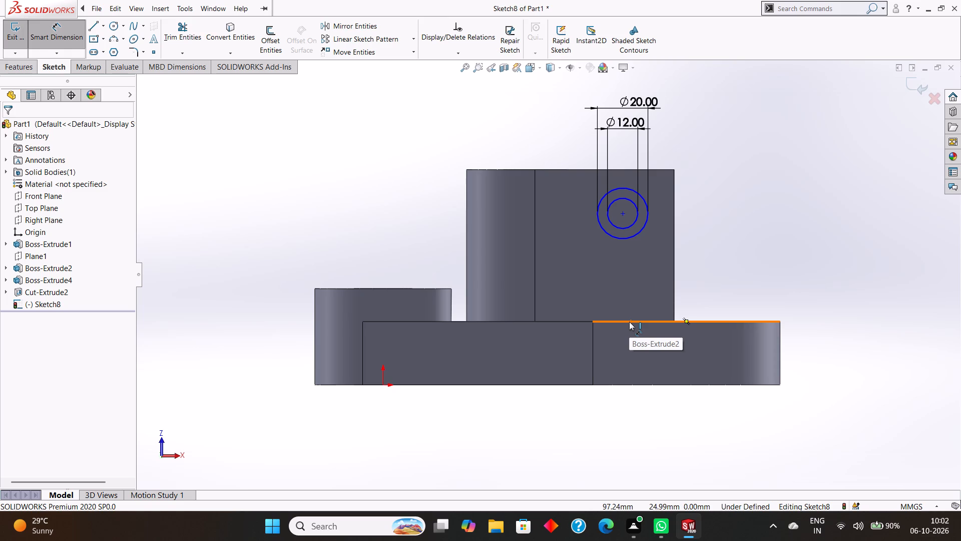
{"action": "left_click", "coordinate": [629, 322]}
{"action": "left_click", "coordinate": [622, 212]}
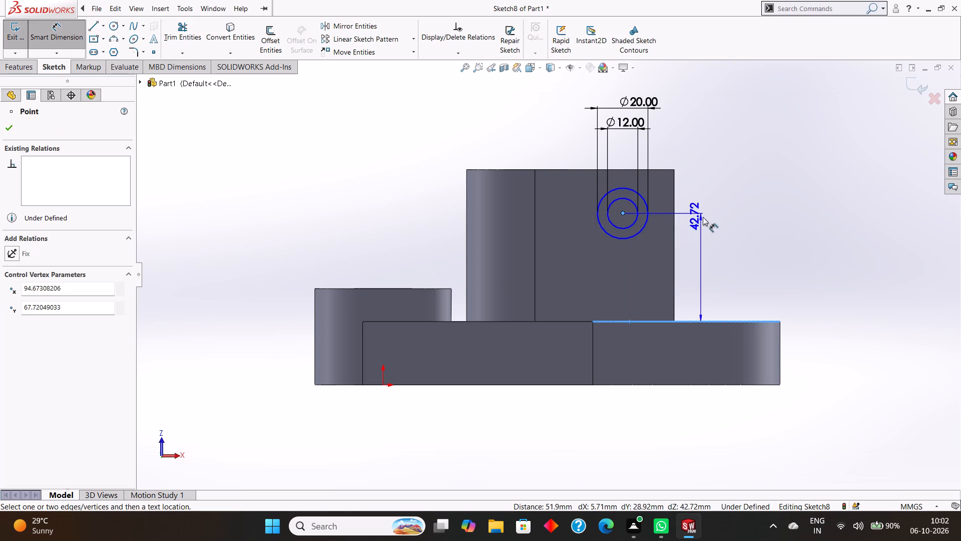
{"action": "left_click", "coordinate": [717, 228]}
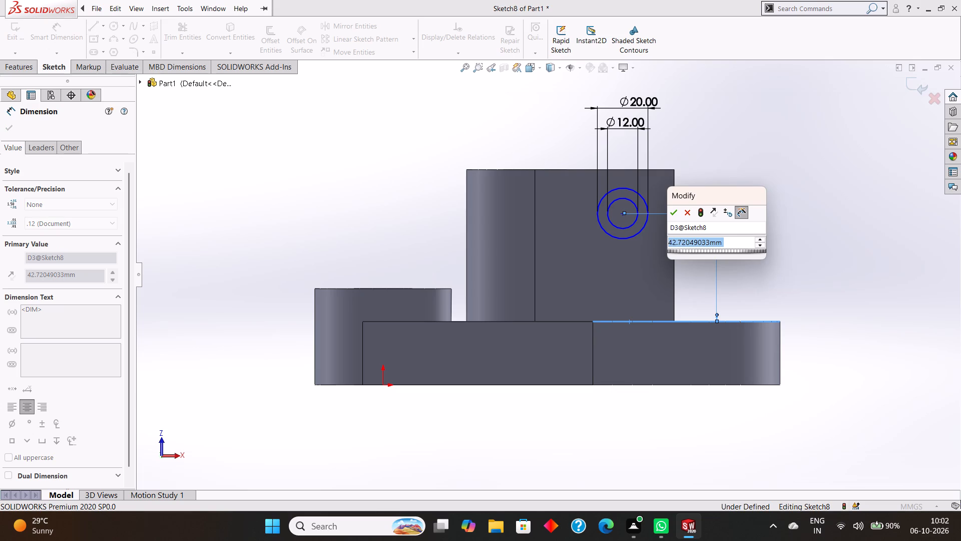
{"action": "type", "text": "38"}
{"action": "key", "text": "Return"}
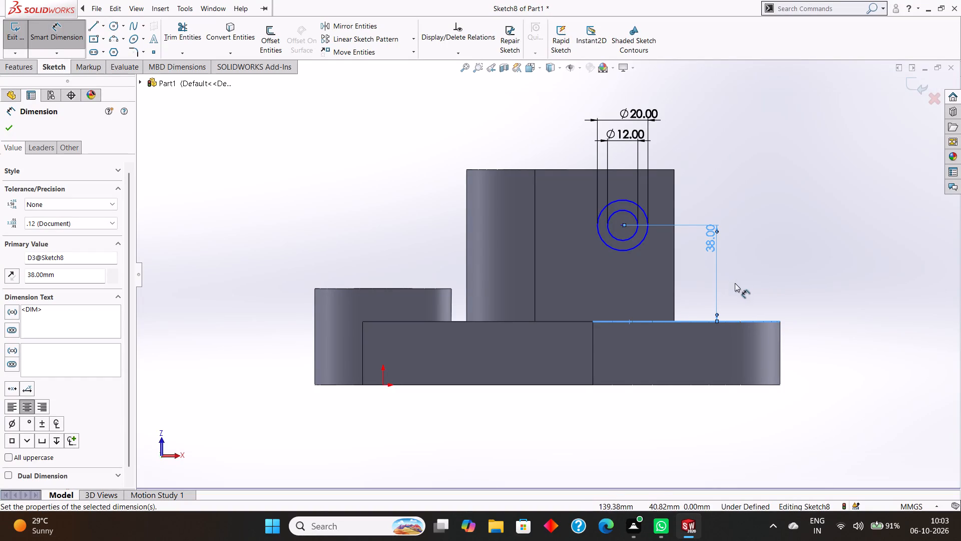
{"action": "left_click", "coordinate": [673, 204]}
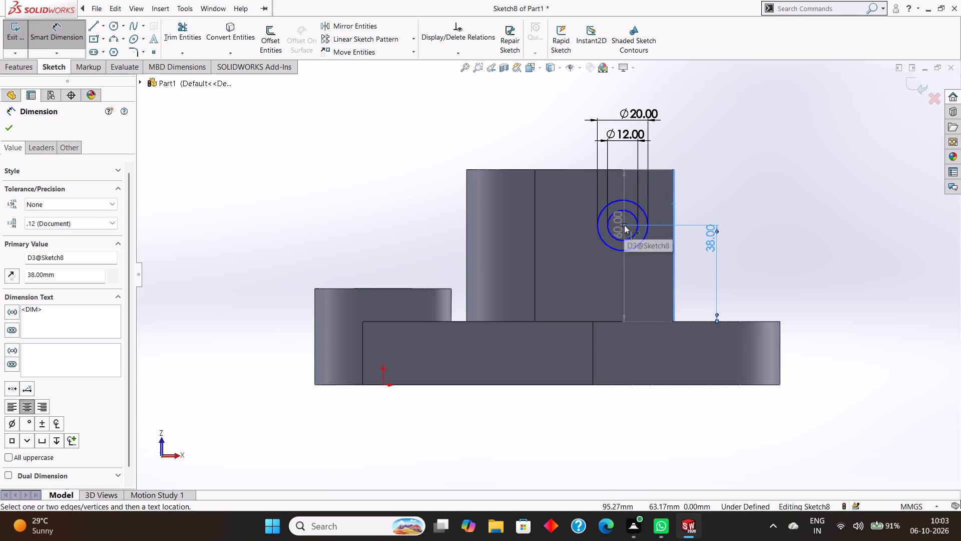
{"action": "left_click", "coordinate": [621, 225]}
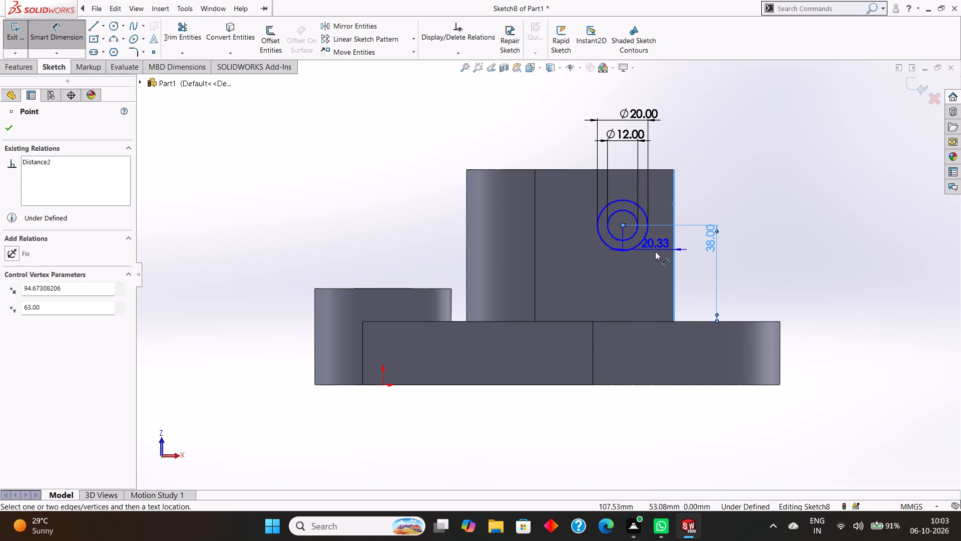
{"action": "left_click", "coordinate": [653, 265]}
{"action": "type", "text": "15"}
{"action": "key", "text": "Return"}
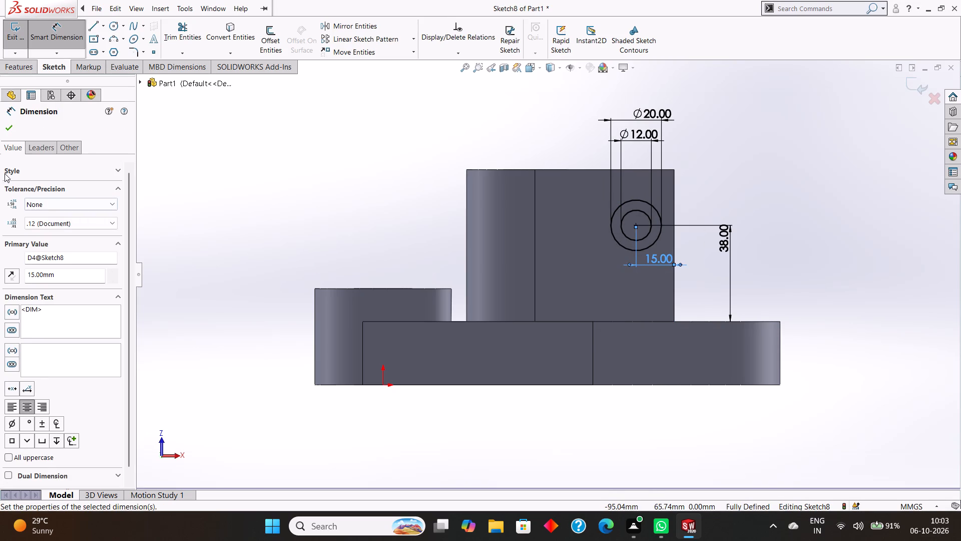
{"action": "left_click", "coordinate": [8, 126]}
Draw lines from the outer circle's side point 38 mm down, 20 mm along the boss's bottom edge, and up to the opposite side point.
{"action": "left_click", "coordinate": [93, 25]}
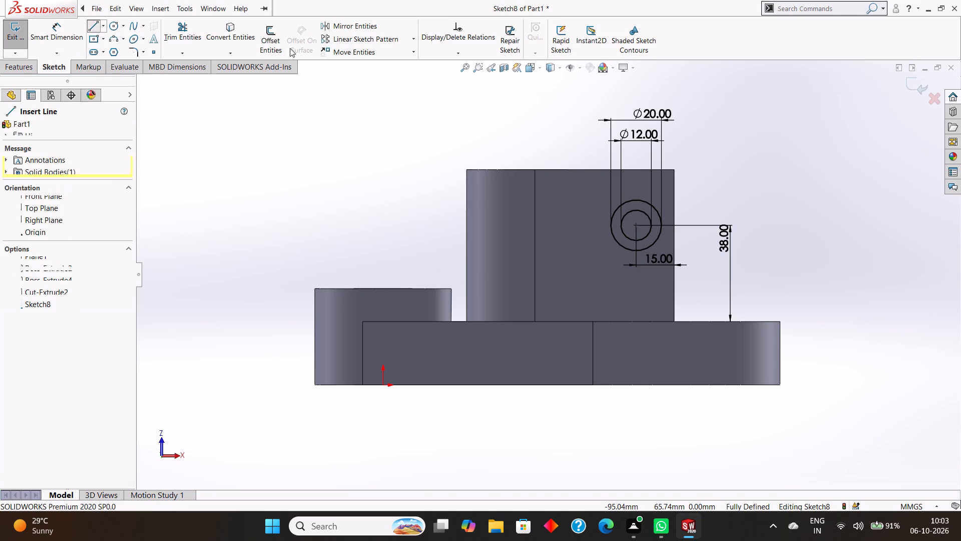
{"action": "left_click", "coordinate": [610, 225]}
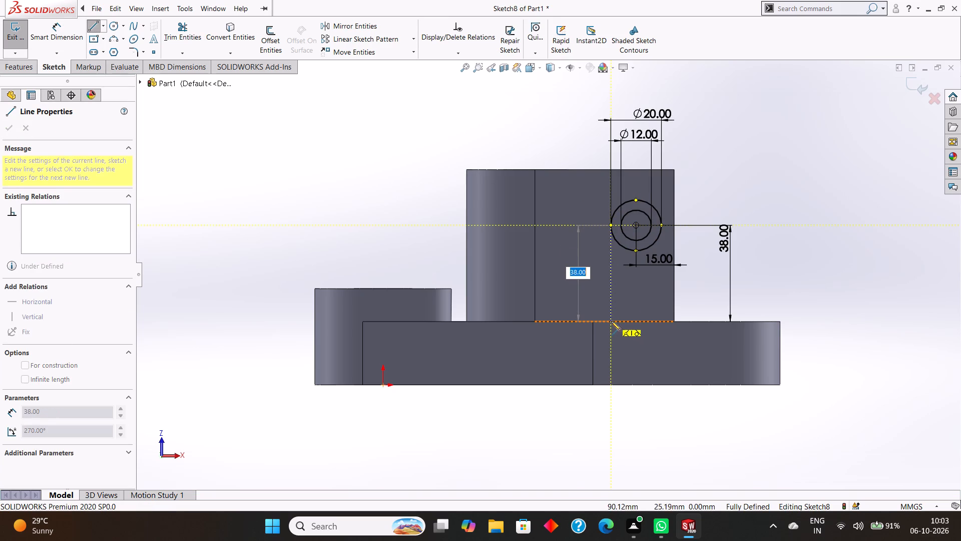
{"action": "left_click", "coordinate": [611, 321]}
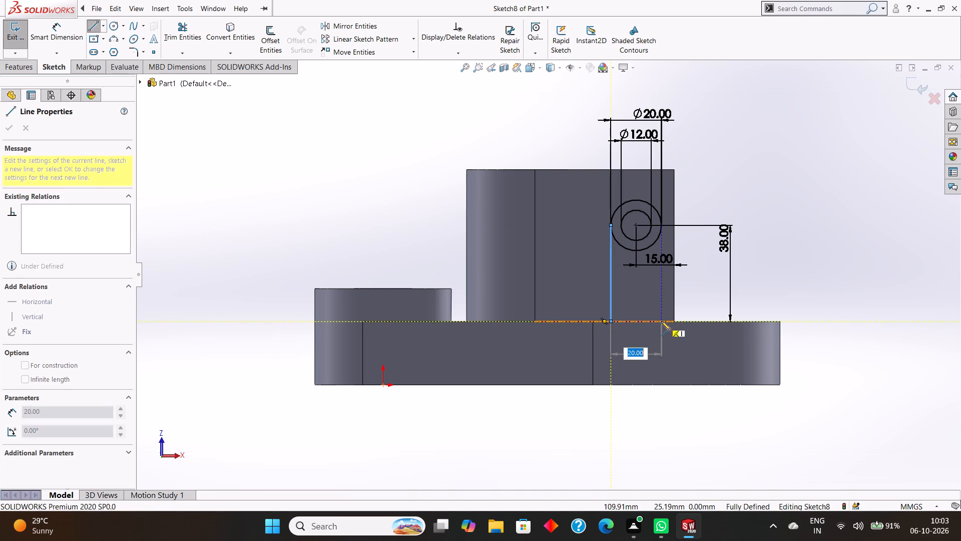
{"action": "left_click", "coordinate": [661, 321]}
{"action": "left_click", "coordinate": [662, 225]}
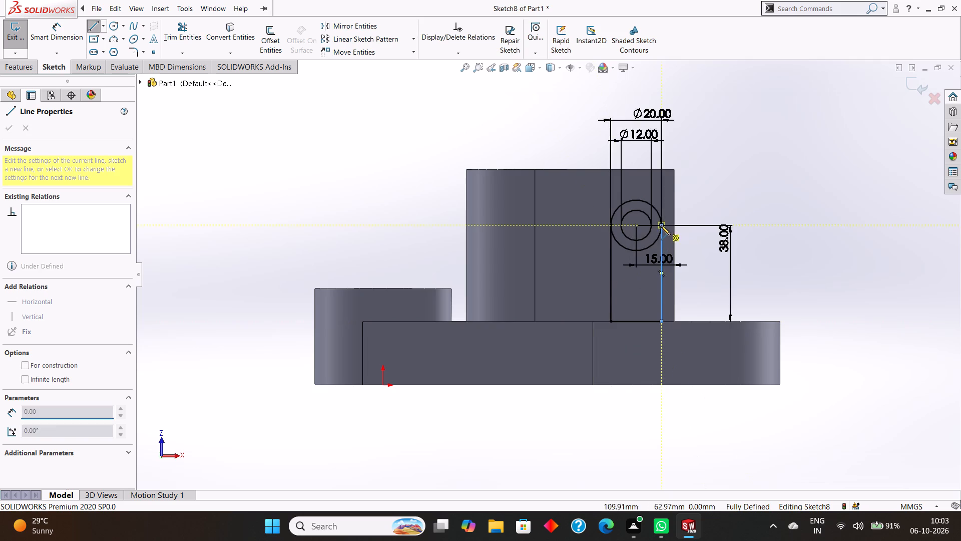
{"action": "key", "text": "Escape"}
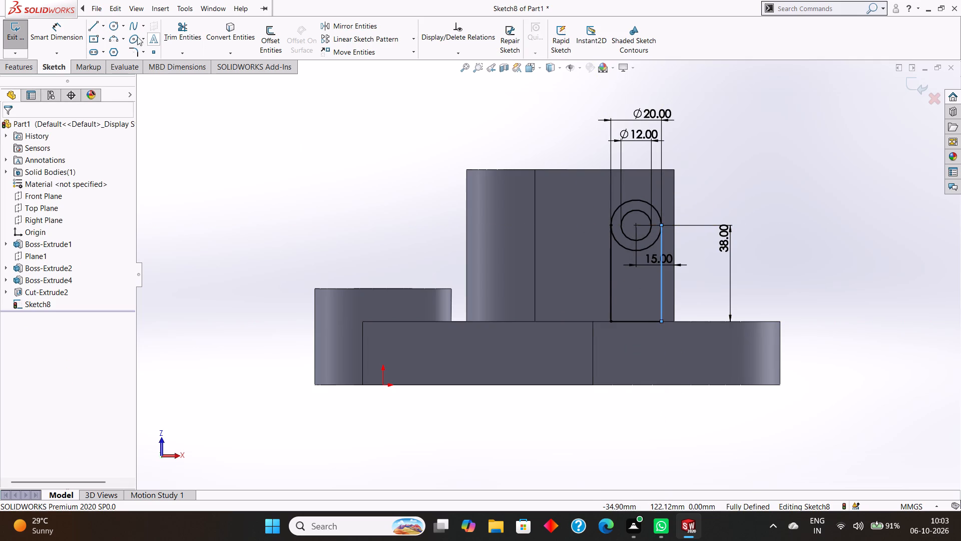
Trim away the lower half of the 20 mm circle between the two vertical lines.
{"action": "left_click", "coordinate": [185, 32]}
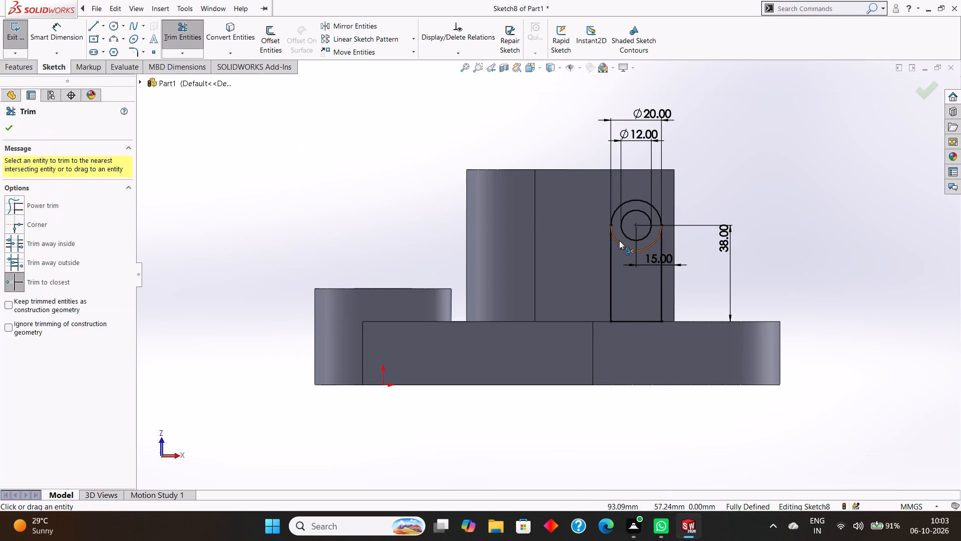
{"action": "left_click", "coordinate": [619, 241]}
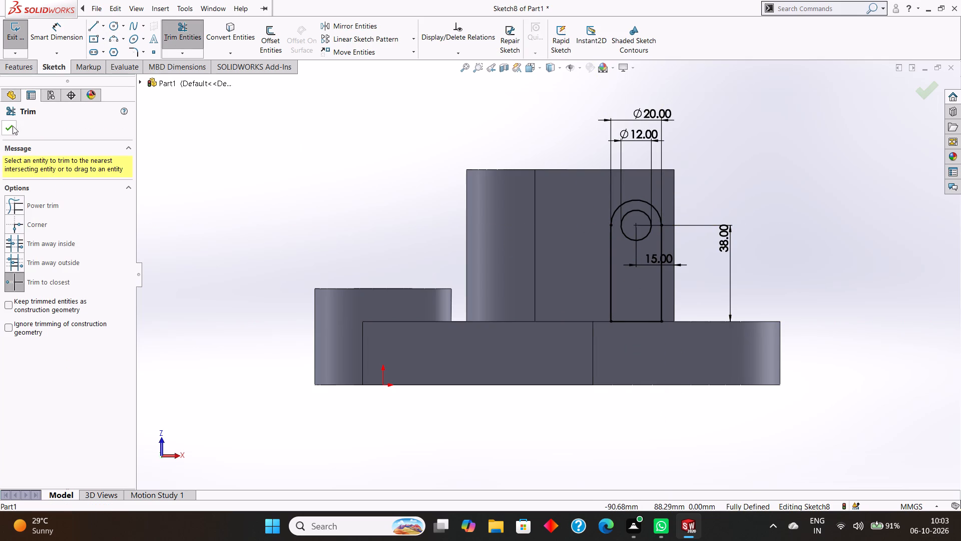
{"action": "left_click", "coordinate": [13, 126]}
Set up a blind Boss-Extrude of the arched pad profile with its 12 mm hole, outward from the boss's flat side, 5 mm deep.
{"action": "left_click", "coordinate": [24, 65]}
{"action": "left_click", "coordinate": [28, 35]}
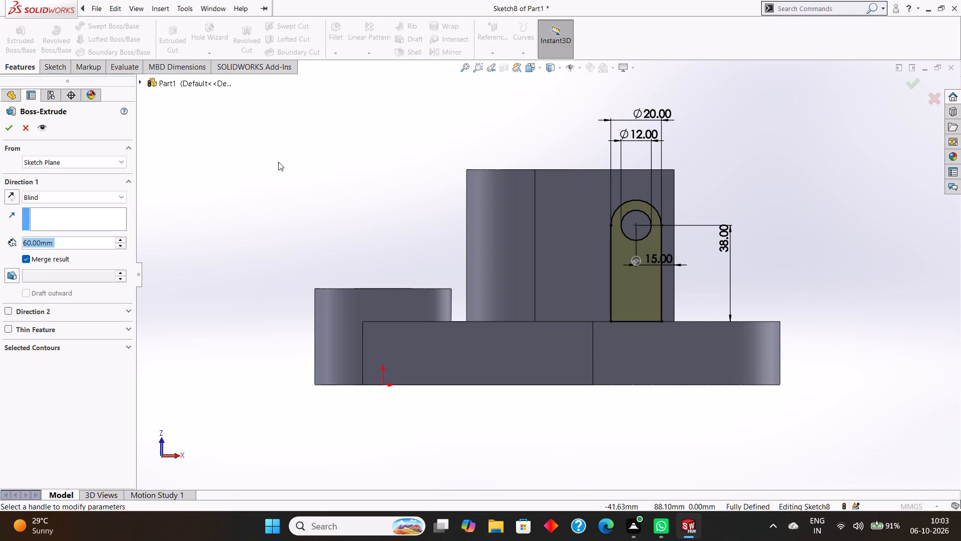
{"action": "middle_click_drag", "start_coordinate": [311, 181], "coordinate": [321, 211]}
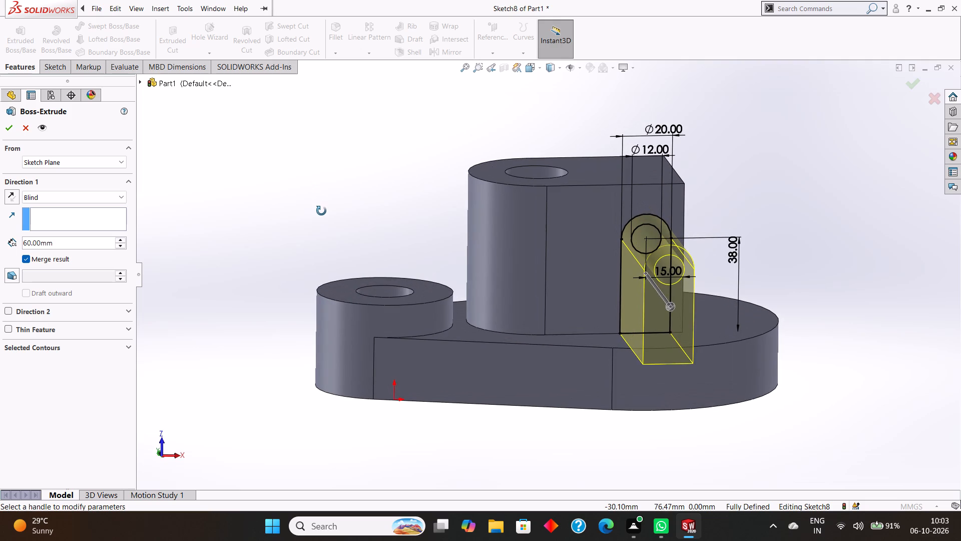
{"action": "middle_click_drag", "start_coordinate": [321, 211], "coordinate": [365, 230]}
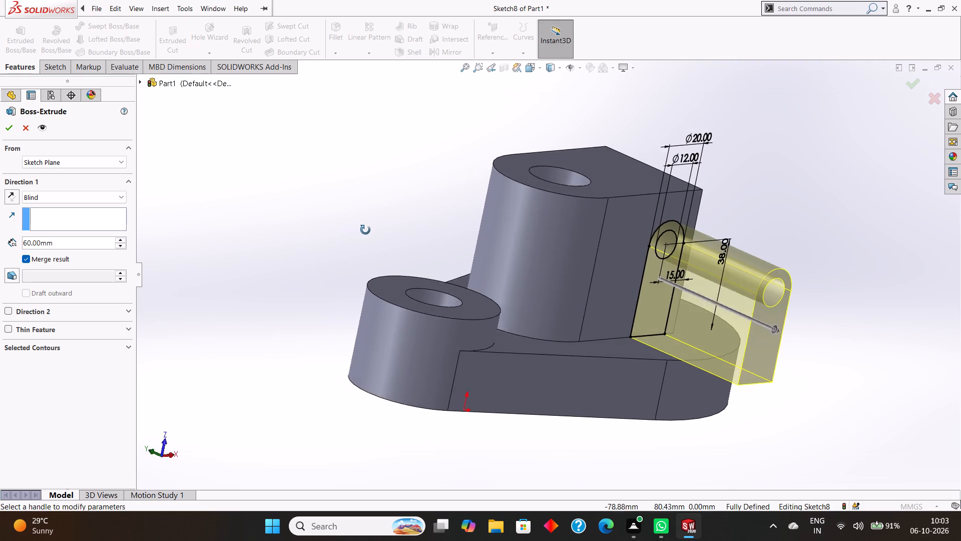
{"action": "middle_click_drag", "start_coordinate": [365, 230], "coordinate": [375, 237]}
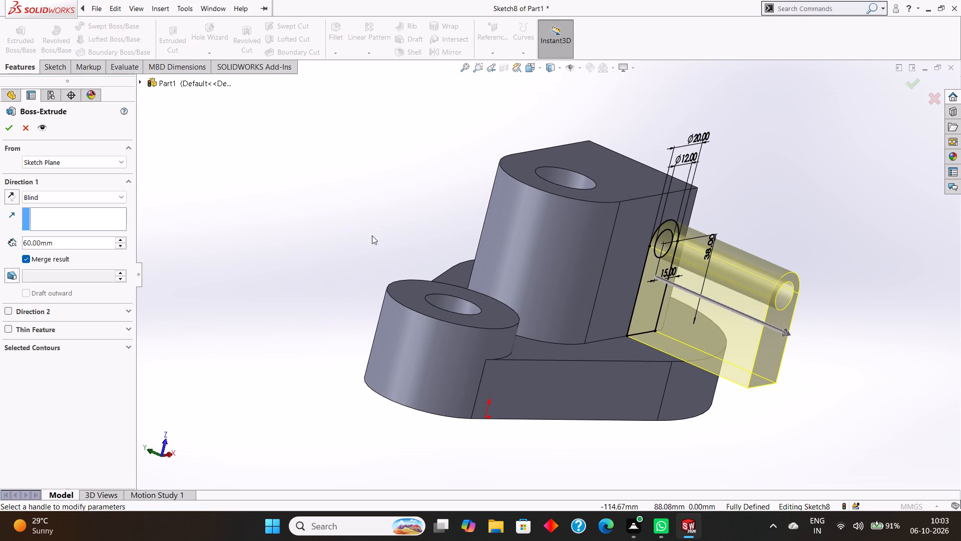
{"action": "left_click", "coordinate": [60, 245]}
{"action": "left_click_drag", "start_coordinate": [70, 243], "coordinate": [4, 243]}
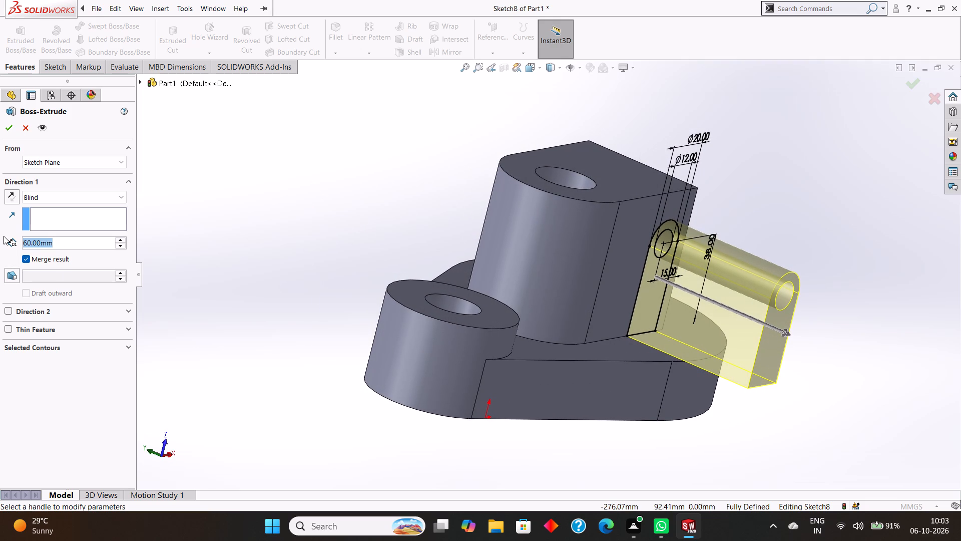
{"action": "key", "text": "5"}
{"action": "key", "text": "Return"}
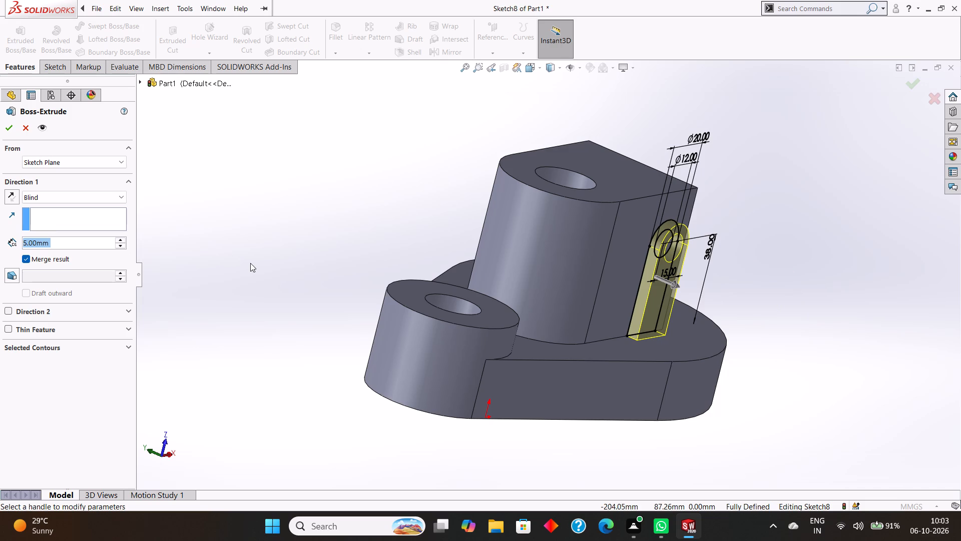
Examine the pad's extrusion preview against the boss and arm from several angles to judge its thickness.
{"action": "middle_click_drag", "start_coordinate": [250, 263], "coordinate": [269, 275]}
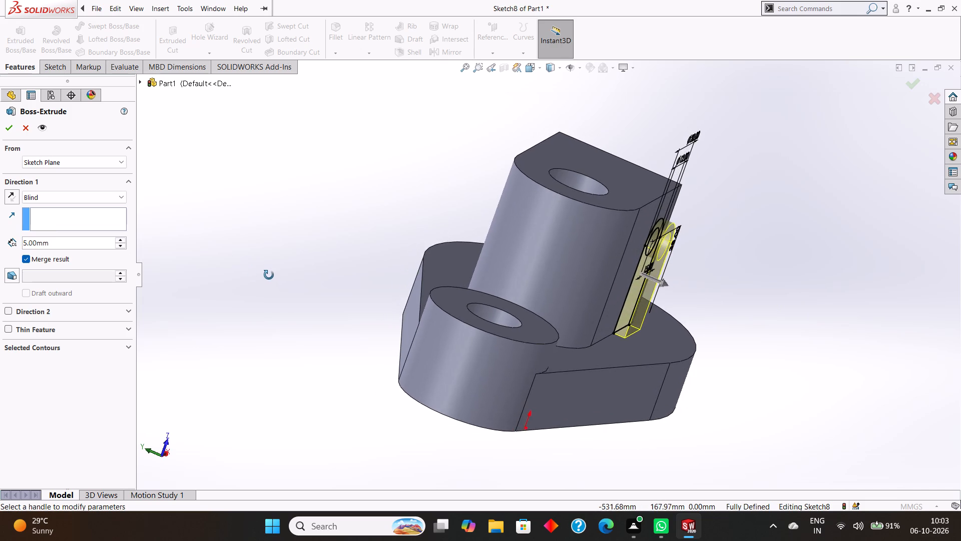
{"action": "middle_click_drag", "start_coordinate": [269, 275], "coordinate": [268, 279]}
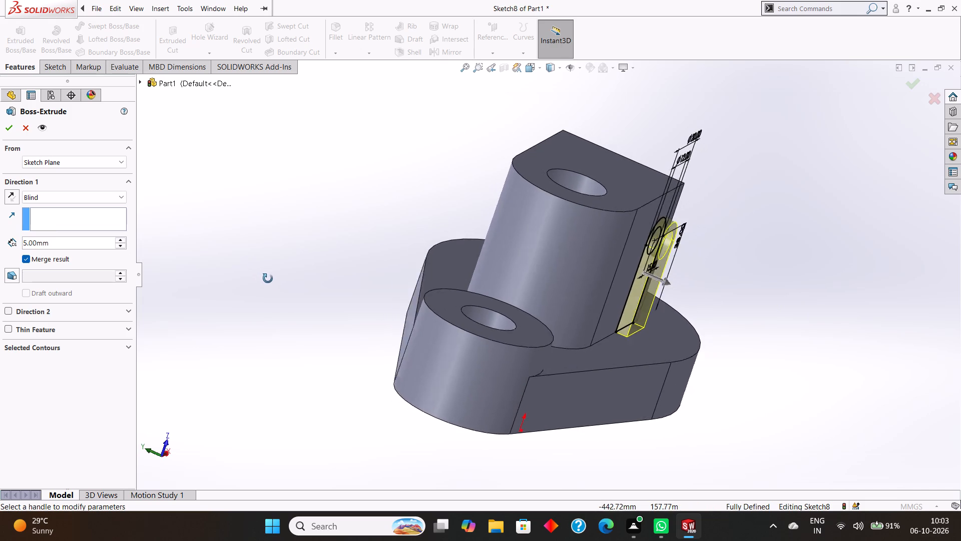
{"action": "middle_click_drag", "start_coordinate": [268, 279], "coordinate": [274, 282]}
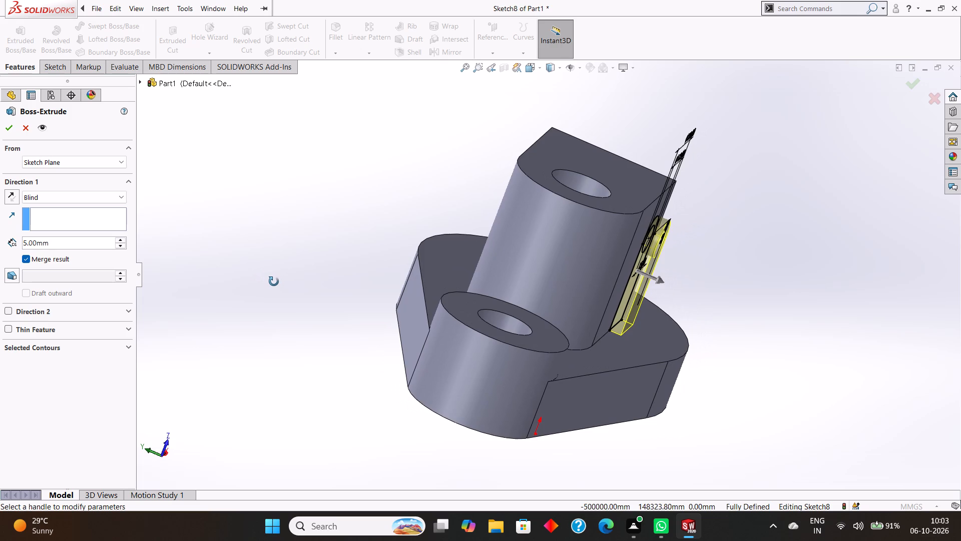
{"action": "middle_click_drag", "start_coordinate": [274, 282], "coordinate": [279, 285]}
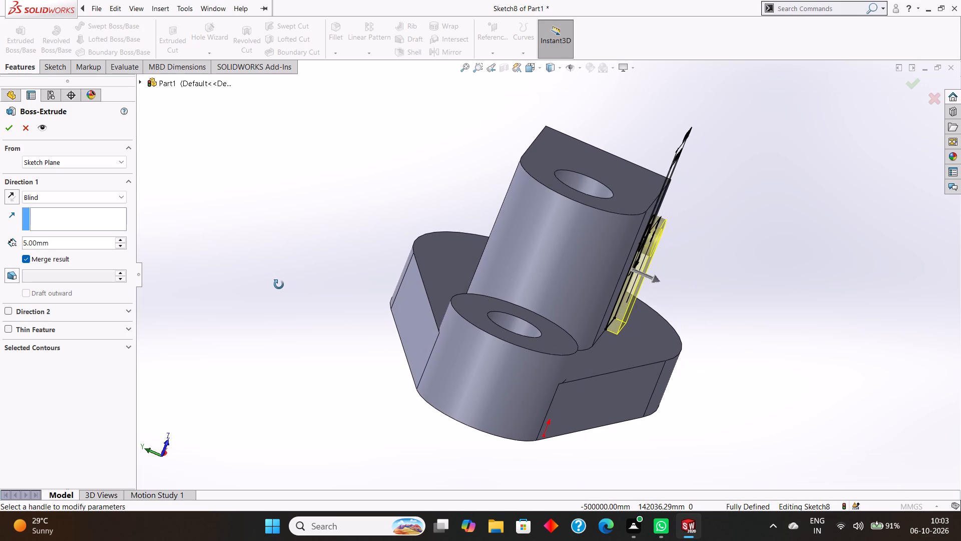
{"action": "middle_click_drag", "start_coordinate": [279, 285], "coordinate": [281, 286]}
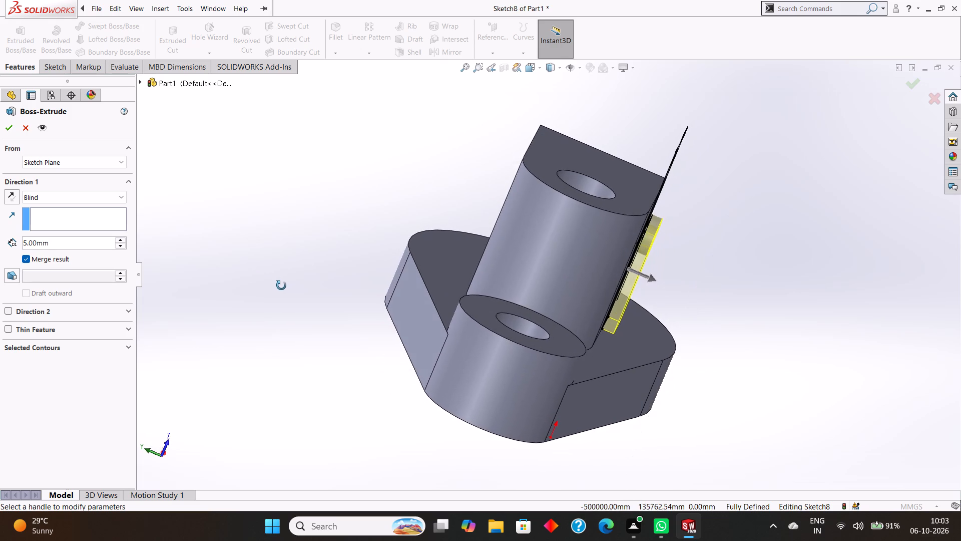
{"action": "middle_click_drag", "start_coordinate": [281, 286], "coordinate": [280, 283]}
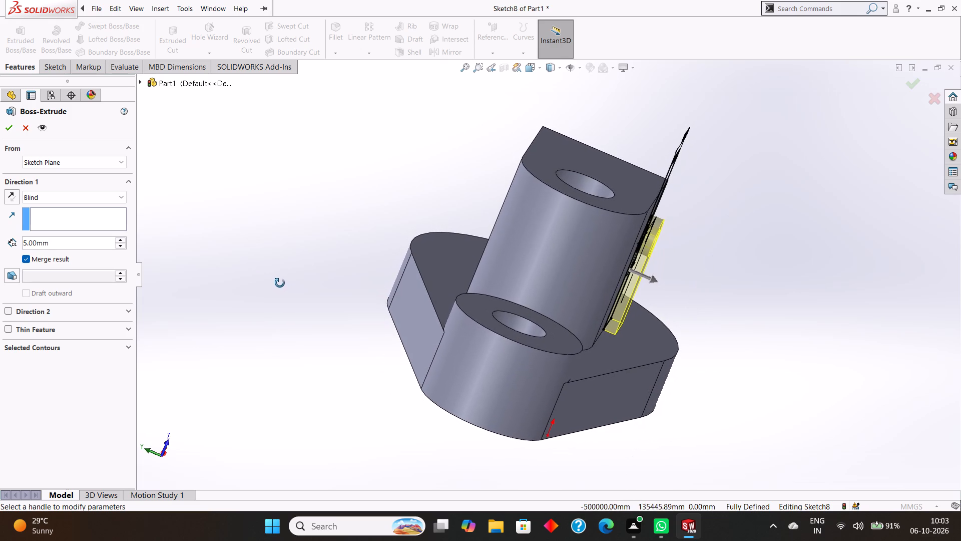
{"action": "middle_click_drag", "start_coordinate": [280, 283], "coordinate": [285, 291]}
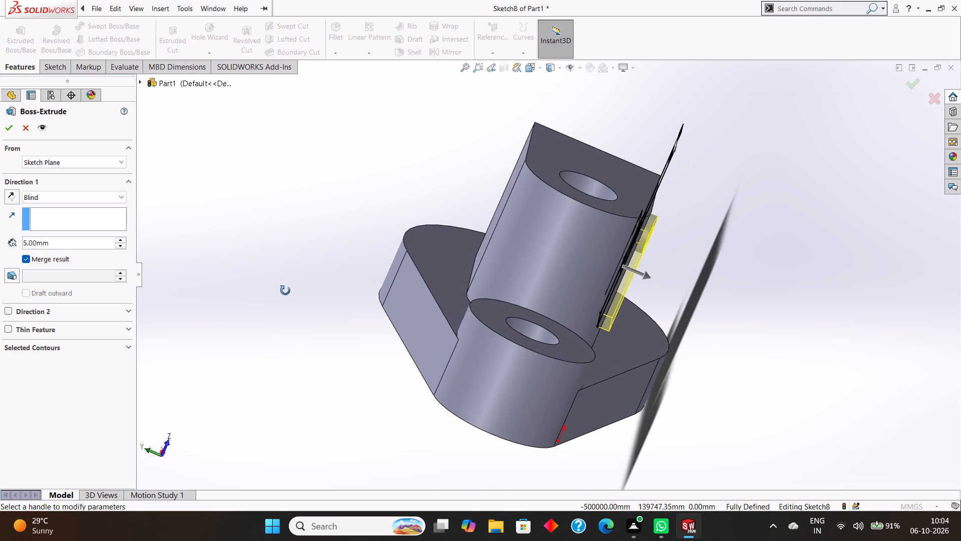
{"action": "middle_click_drag", "start_coordinate": [285, 291], "coordinate": [257, 287]}
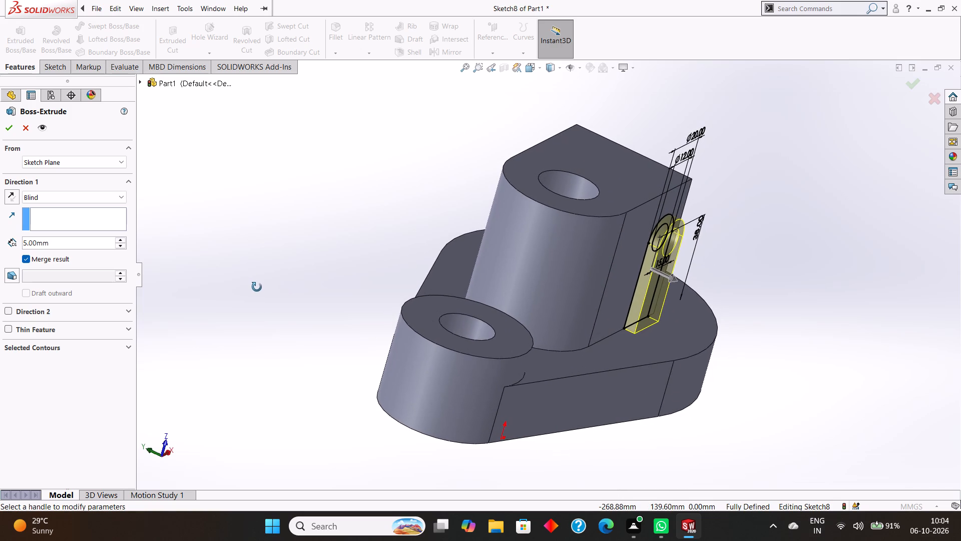
{"action": "middle_click_drag", "start_coordinate": [257, 287], "coordinate": [256, 287]}
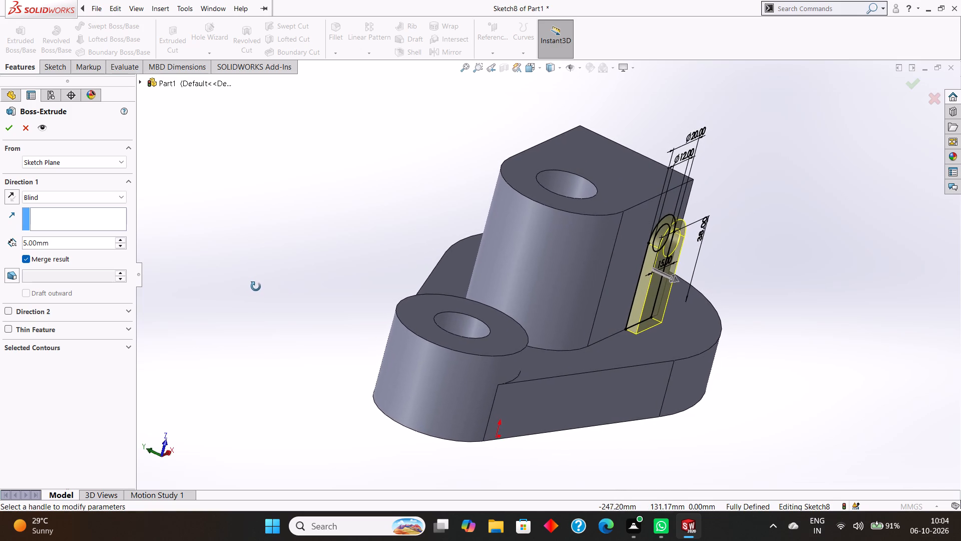
{"action": "middle_click_drag", "start_coordinate": [256, 287], "coordinate": [254, 283]}
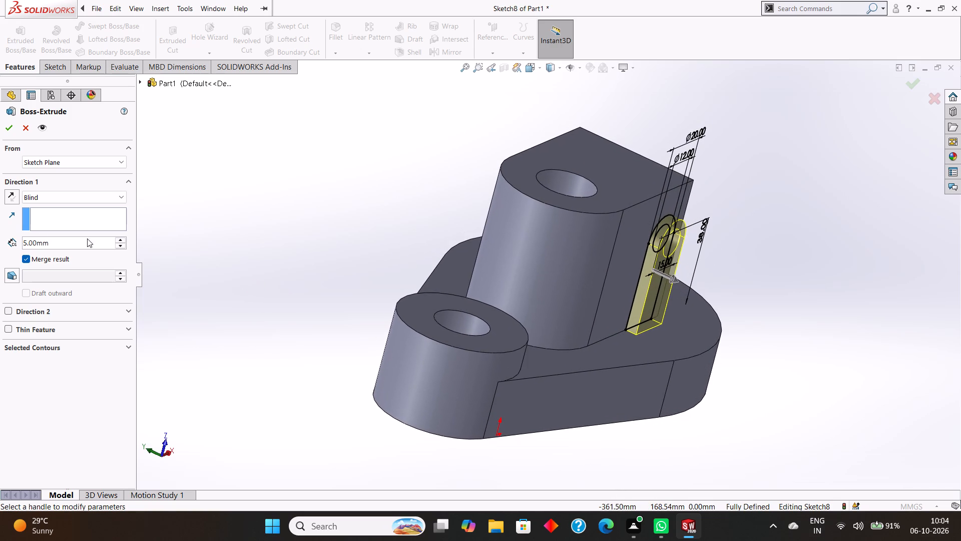
Set the arched pad's extrusion depth to 10 mm and complete the merged extrusion.
{"action": "left_click", "coordinate": [60, 237]}
{"action": "left_click", "coordinate": [69, 243]}
{"action": "left_click_drag", "start_coordinate": [71, 245], "coordinate": [19, 246]}
{"action": "left_click_drag", "start_coordinate": [19, 246], "coordinate": [15, 247]}
{"action": "type", "text": "10"}
{"action": "key", "text": "Return"}
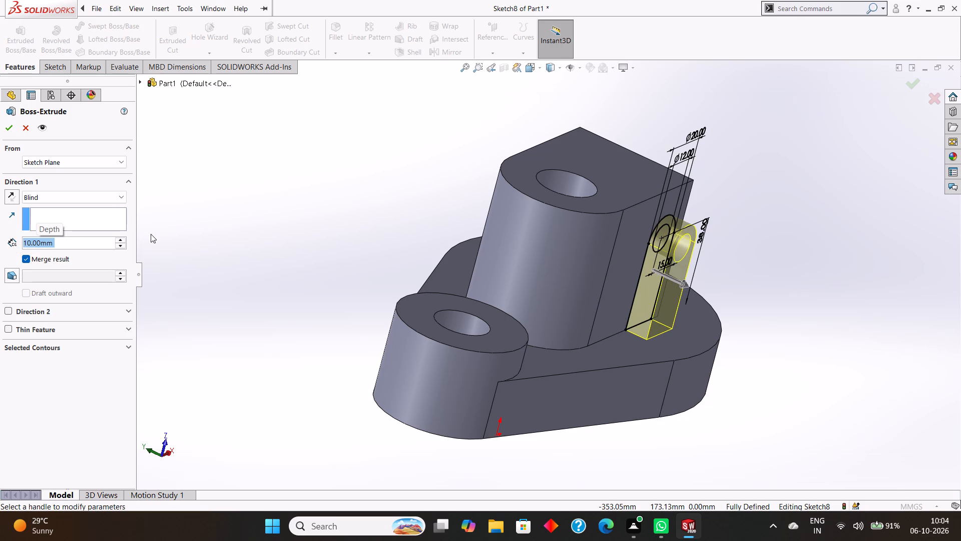
{"action": "middle_click_drag", "start_coordinate": [301, 221], "coordinate": [266, 199]}
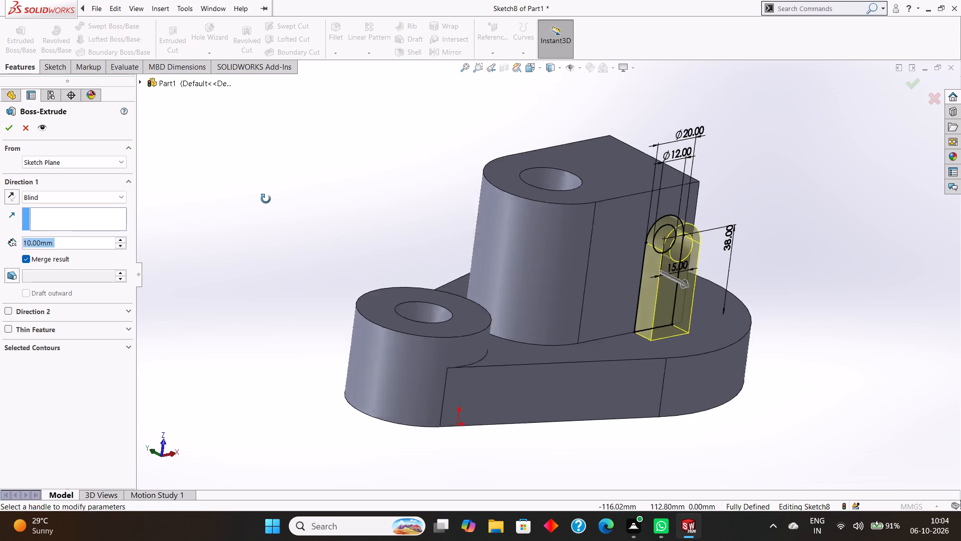
{"action": "middle_click_drag", "start_coordinate": [266, 199], "coordinate": [260, 199]}
{"action": "left_click", "coordinate": [2, 129]}
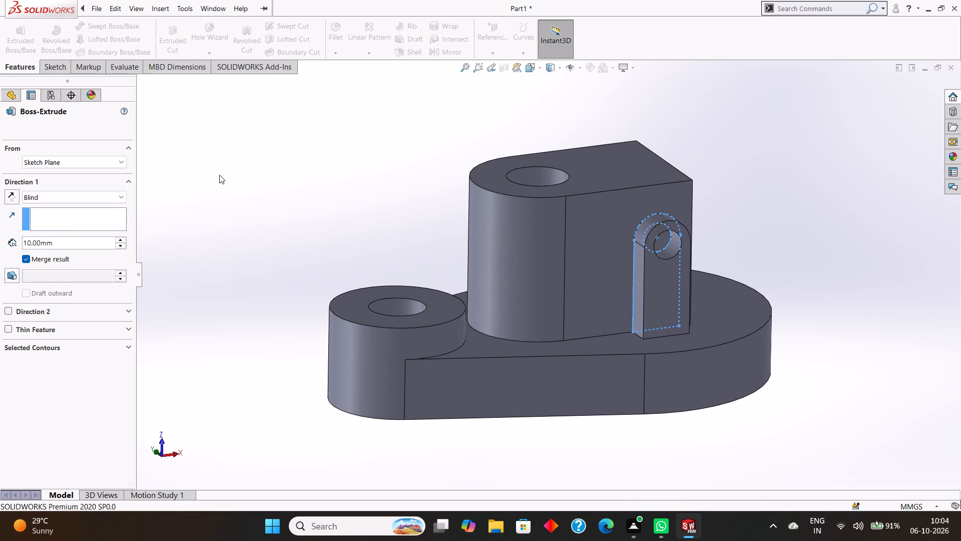
{"action": "left_click", "coordinate": [221, 175]}
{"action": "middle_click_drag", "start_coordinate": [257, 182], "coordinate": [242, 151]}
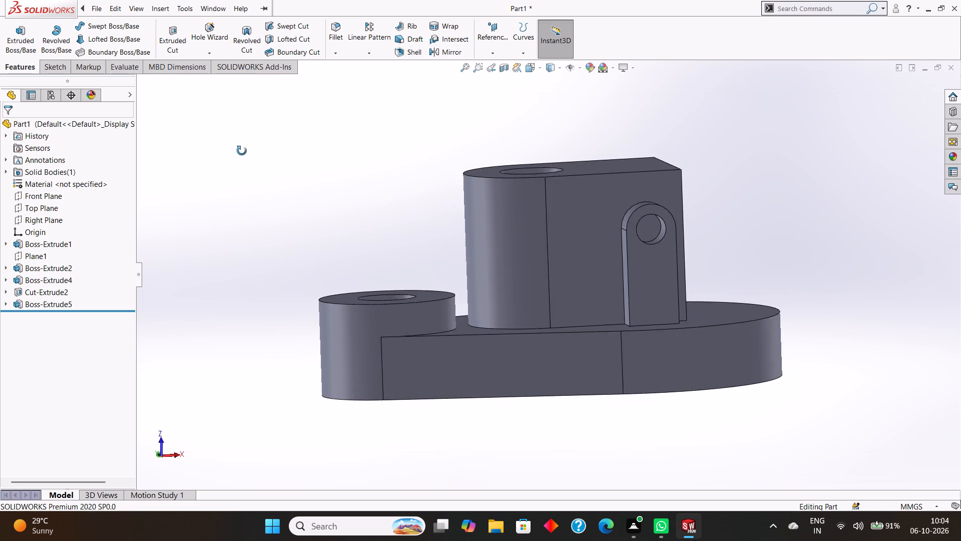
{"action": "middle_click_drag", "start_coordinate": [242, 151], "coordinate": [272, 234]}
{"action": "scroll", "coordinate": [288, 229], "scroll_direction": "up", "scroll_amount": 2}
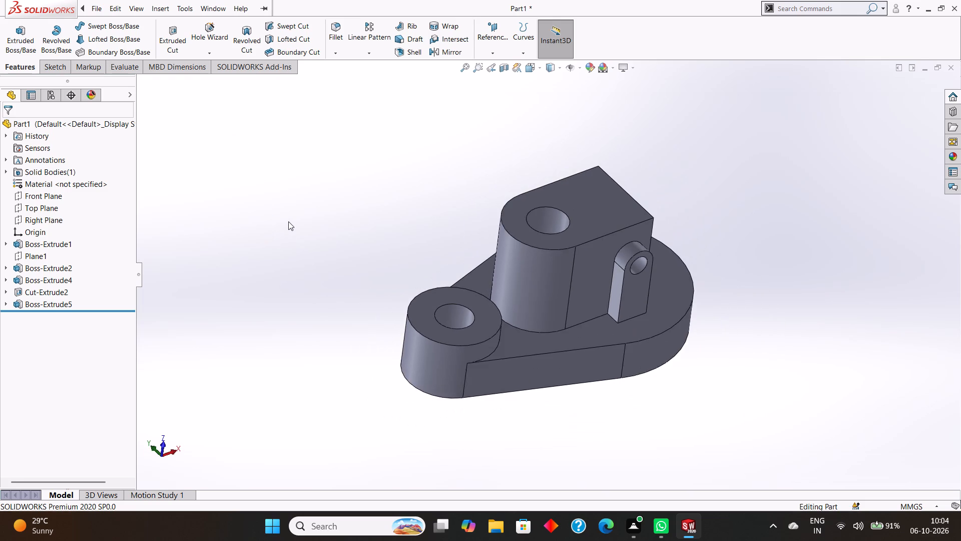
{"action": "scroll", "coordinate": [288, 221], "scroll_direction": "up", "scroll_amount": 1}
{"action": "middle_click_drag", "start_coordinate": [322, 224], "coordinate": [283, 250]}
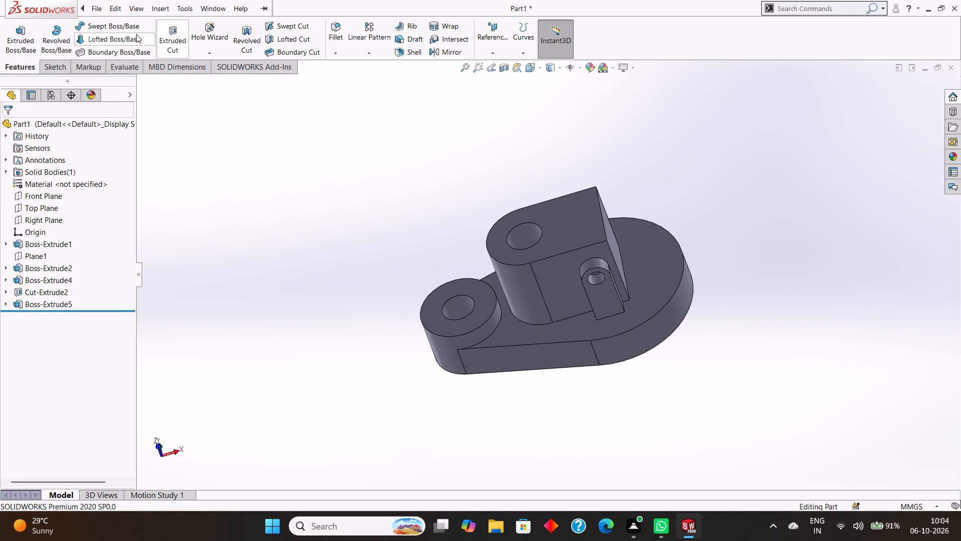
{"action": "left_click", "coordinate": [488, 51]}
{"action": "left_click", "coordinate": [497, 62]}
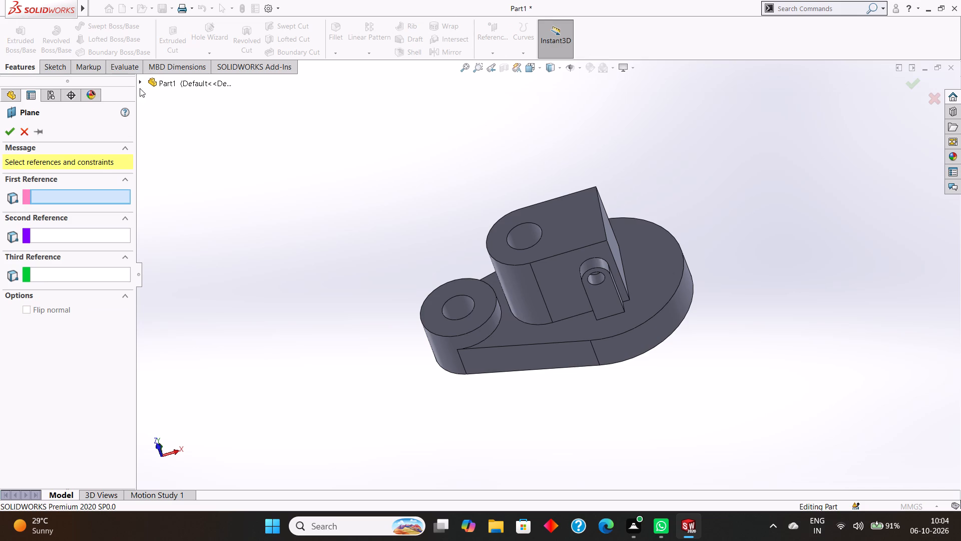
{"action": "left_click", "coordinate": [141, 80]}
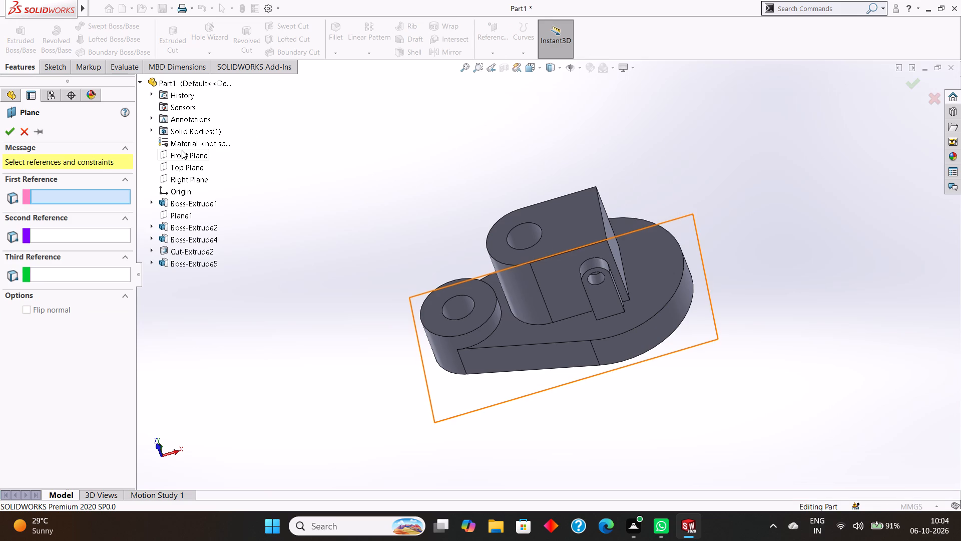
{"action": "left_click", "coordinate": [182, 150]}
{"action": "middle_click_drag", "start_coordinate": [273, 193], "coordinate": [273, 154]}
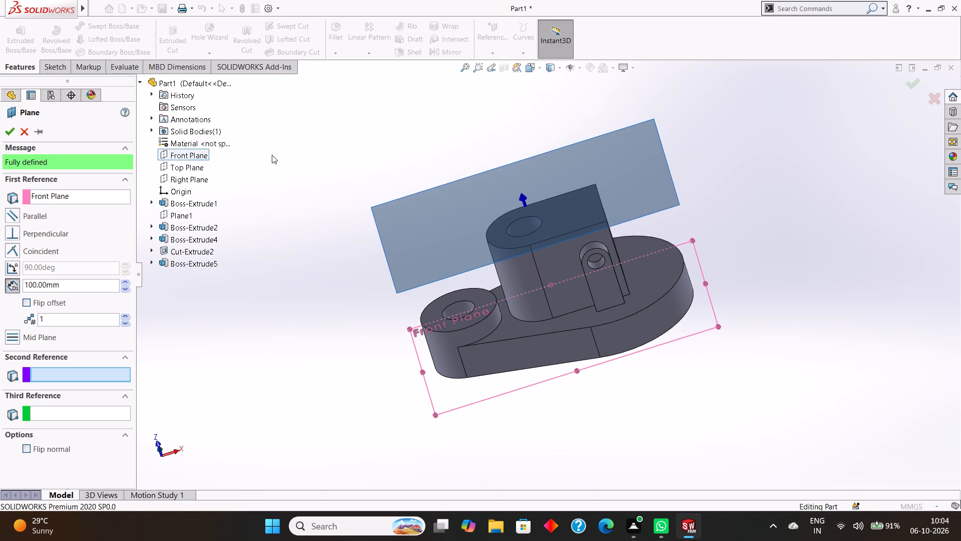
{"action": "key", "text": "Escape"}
Create a reference plane offset 0 mm from the Top Plane, running lengthwise through the part's middle.
{"action": "left_click", "coordinate": [488, 52]}
{"action": "left_click", "coordinate": [490, 64]}
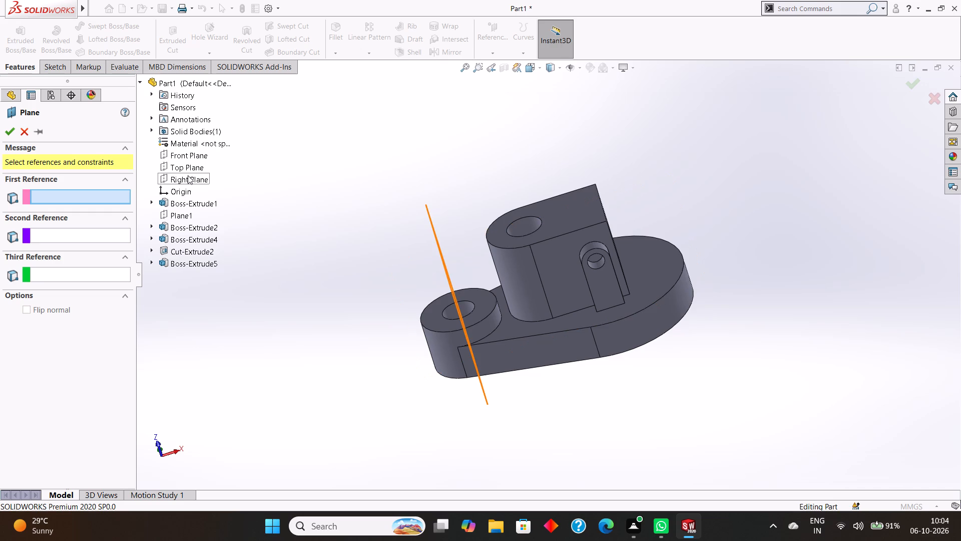
{"action": "left_click", "coordinate": [188, 165]}
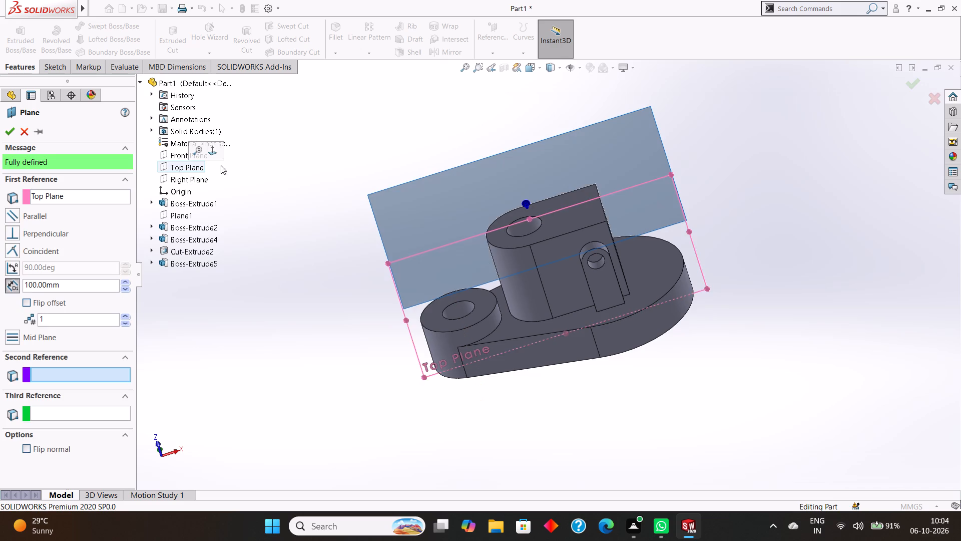
{"action": "middle_click_drag", "start_coordinate": [275, 166], "coordinate": [324, 187]}
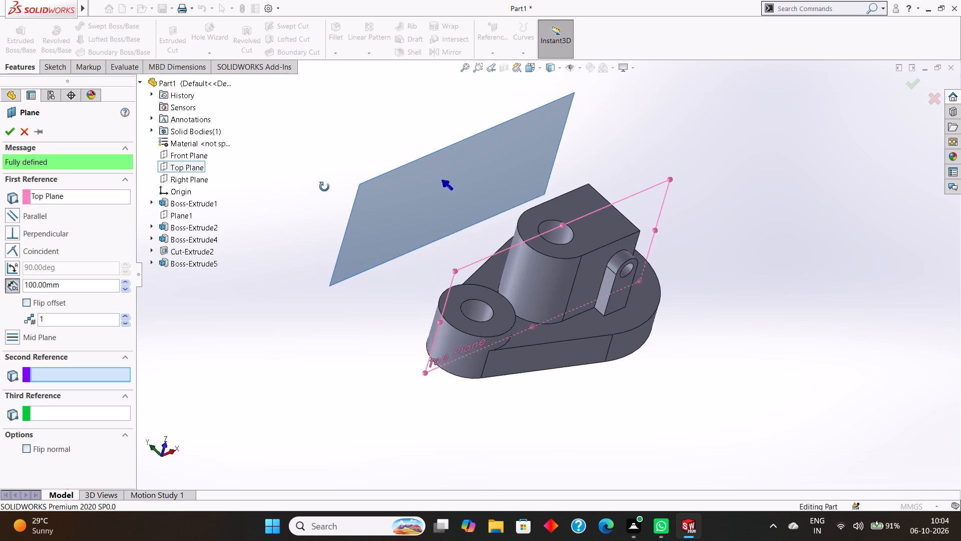
{"action": "middle_click_drag", "start_coordinate": [324, 187], "coordinate": [316, 179]}
{"action": "left_click", "coordinate": [66, 283]}
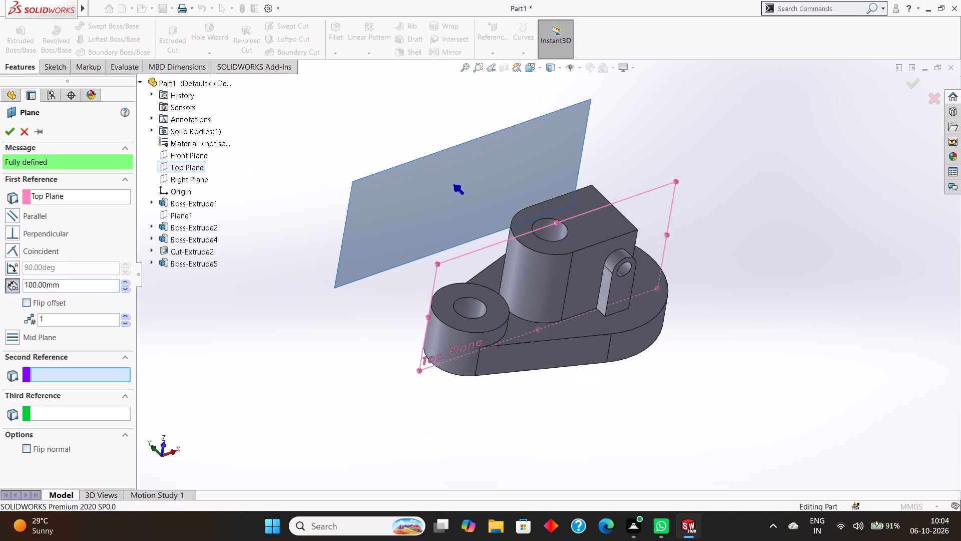
{"action": "left_click_drag", "start_coordinate": [86, 286], "coordinate": [0, 287]}
{"action": "key", "text": "0"}
{"action": "key", "text": "Return"}
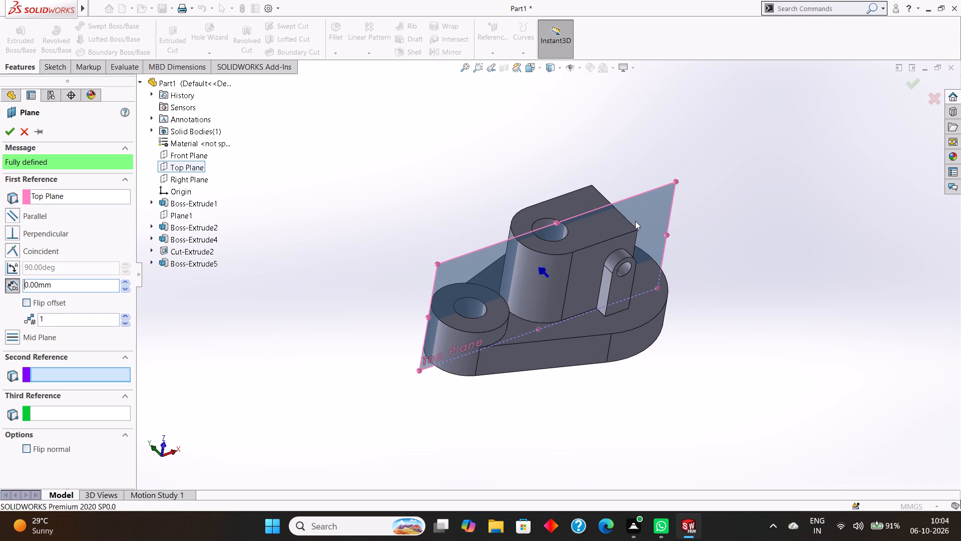
{"action": "left_click", "coordinate": [7, 136]}
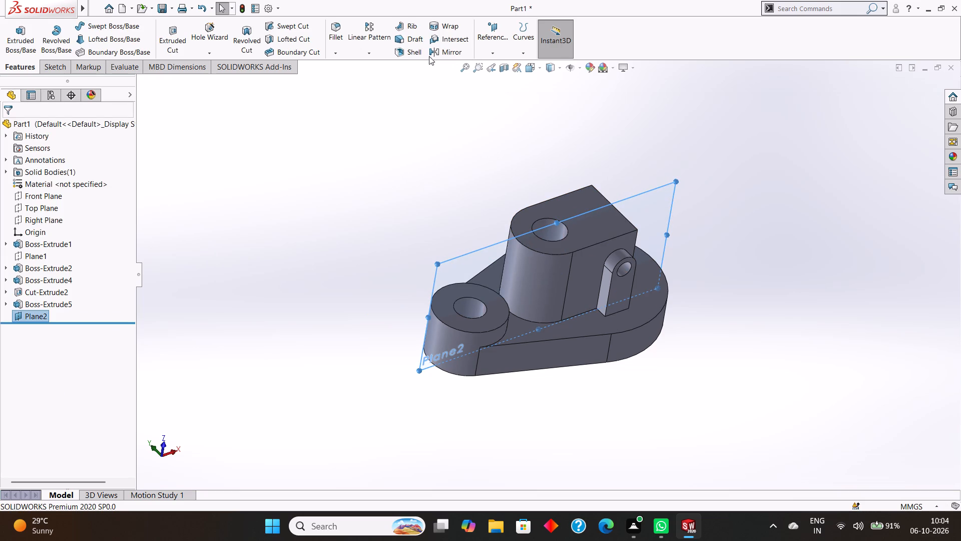
Mirror the arched side pad with its hole about the lengthwise mid-plane onto the boss's opposite side.
{"action": "left_click", "coordinate": [372, 52]}
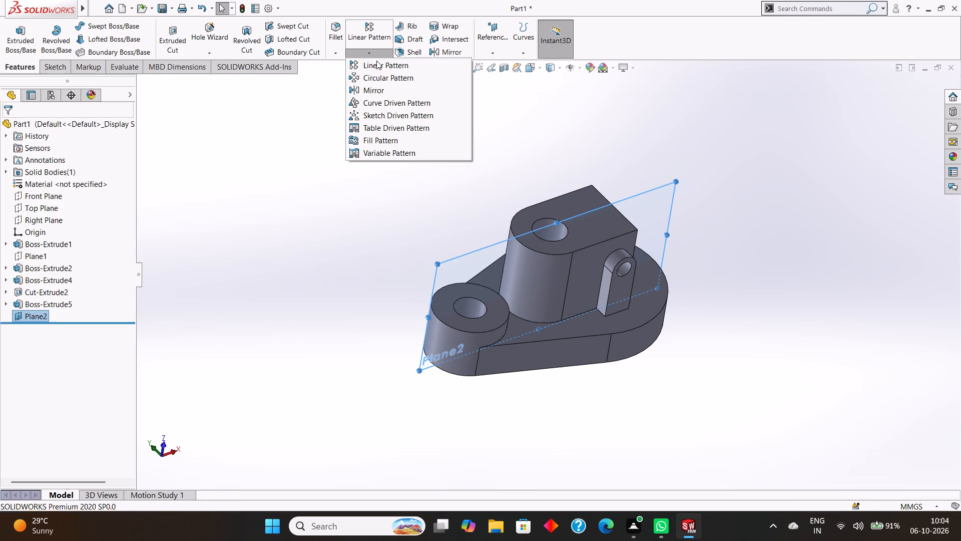
{"action": "left_click", "coordinate": [378, 90]}
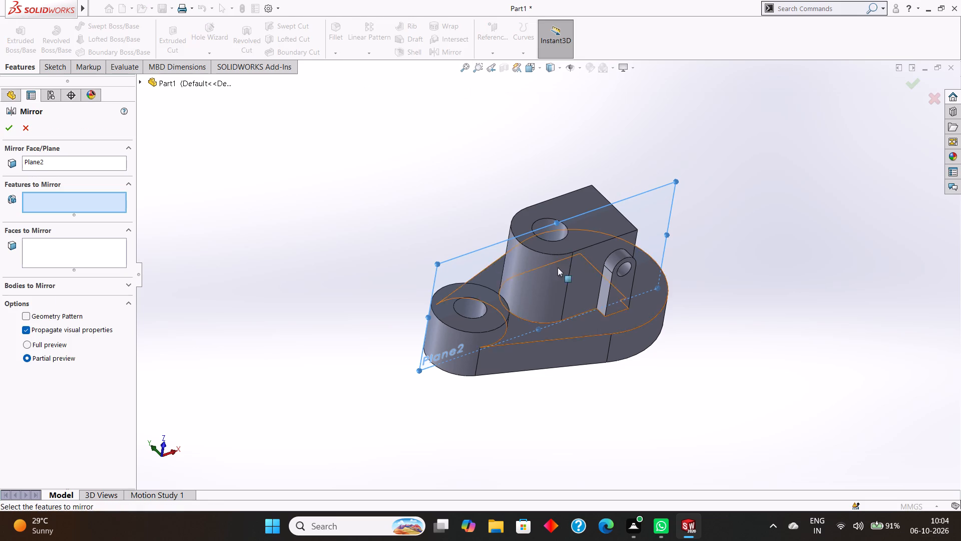
{"action": "middle_click_drag", "start_coordinate": [762, 287], "coordinate": [756, 232]}
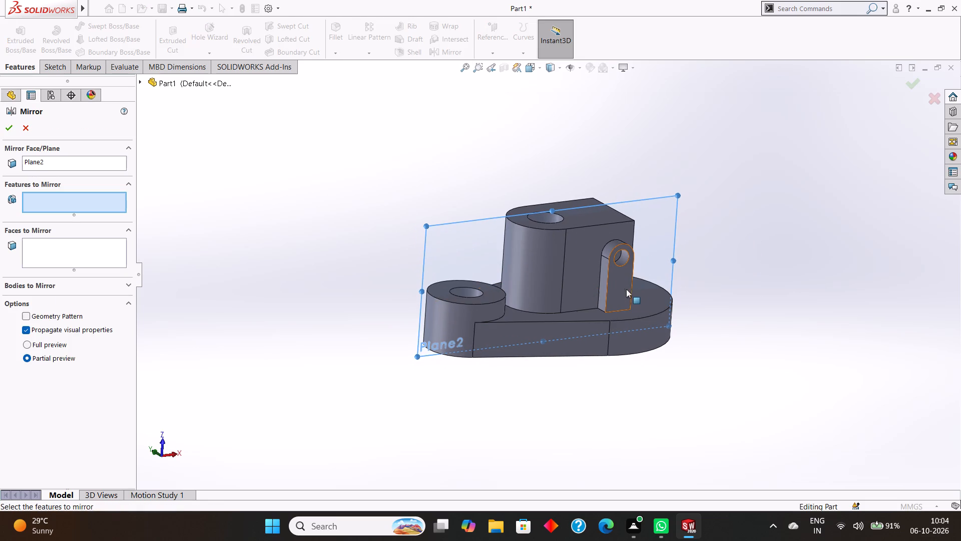
{"action": "left_click", "coordinate": [618, 279]}
{"action": "middle_click_drag", "start_coordinate": [761, 269], "coordinate": [826, 299]}
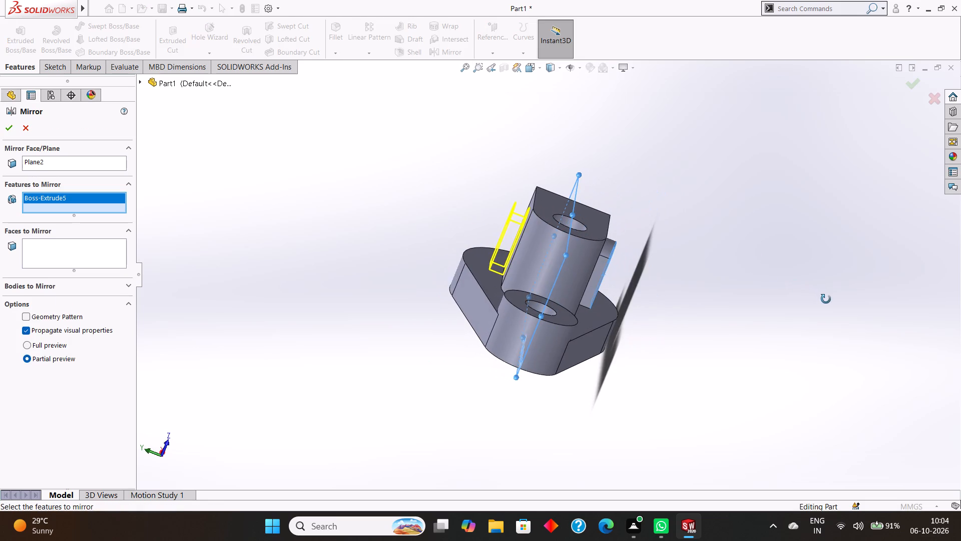
{"action": "middle_click_drag", "start_coordinate": [826, 299], "coordinate": [827, 300]}
{"action": "left_click", "coordinate": [6, 123]}
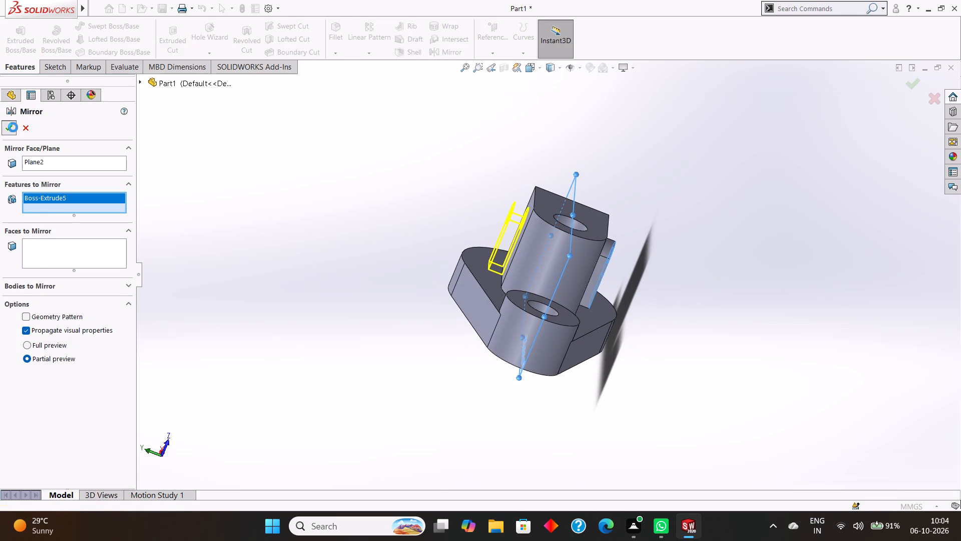
{"action": "left_click", "coordinate": [339, 197]}
Hide the lengthwise mid-plane used for mirroring the pad.
{"action": "middle_click_drag", "start_coordinate": [318, 196], "coordinate": [276, 176]}
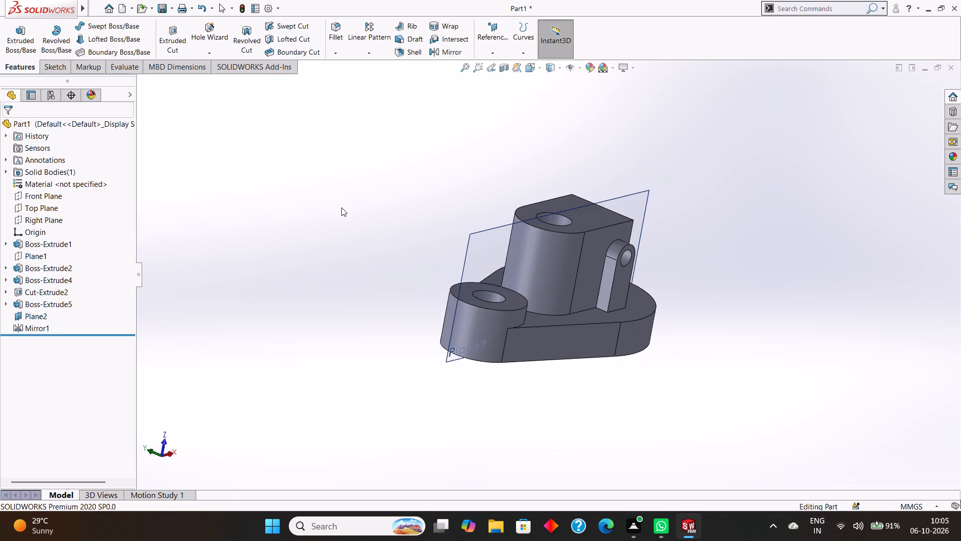
{"action": "middle_click_drag", "start_coordinate": [341, 209], "coordinate": [296, 194]}
{"action": "right_click", "coordinate": [650, 202]}
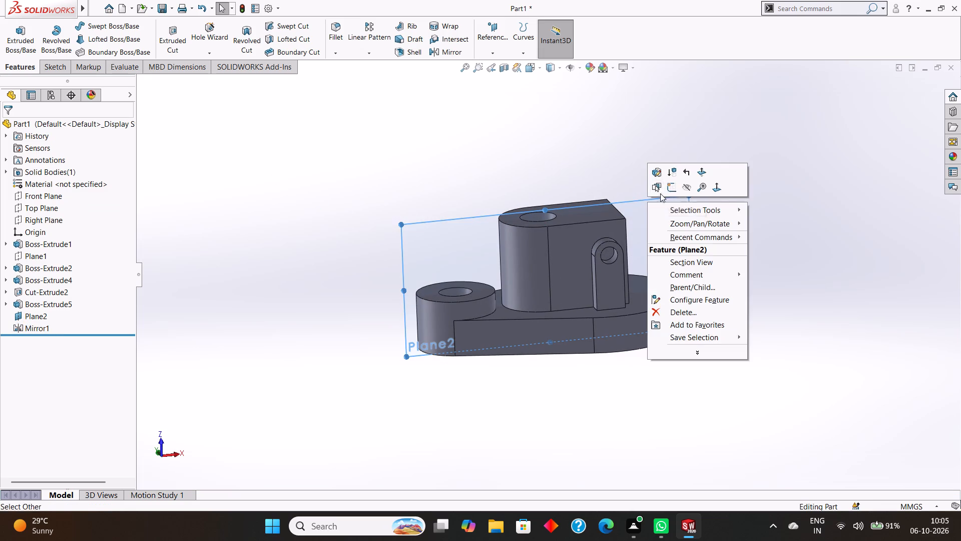
{"action": "left_click", "coordinate": [684, 186]}
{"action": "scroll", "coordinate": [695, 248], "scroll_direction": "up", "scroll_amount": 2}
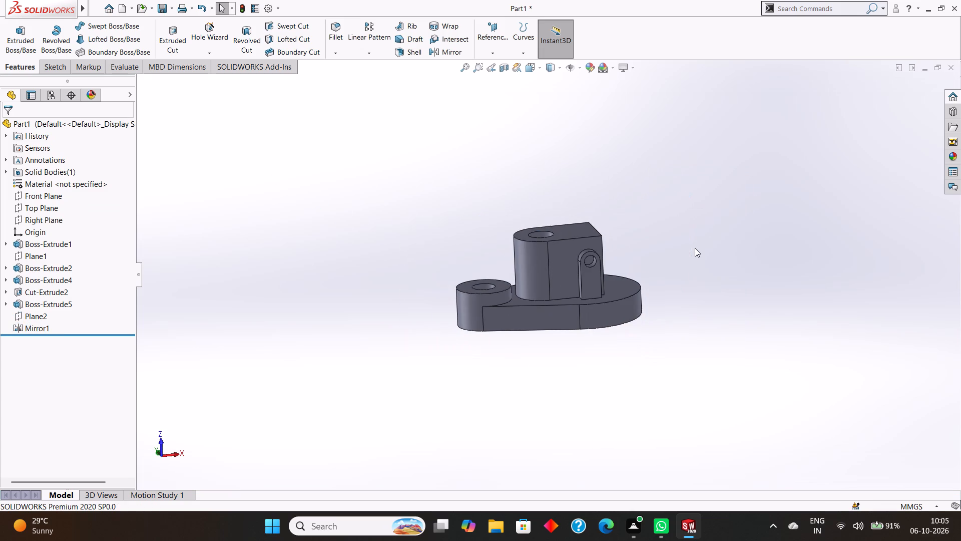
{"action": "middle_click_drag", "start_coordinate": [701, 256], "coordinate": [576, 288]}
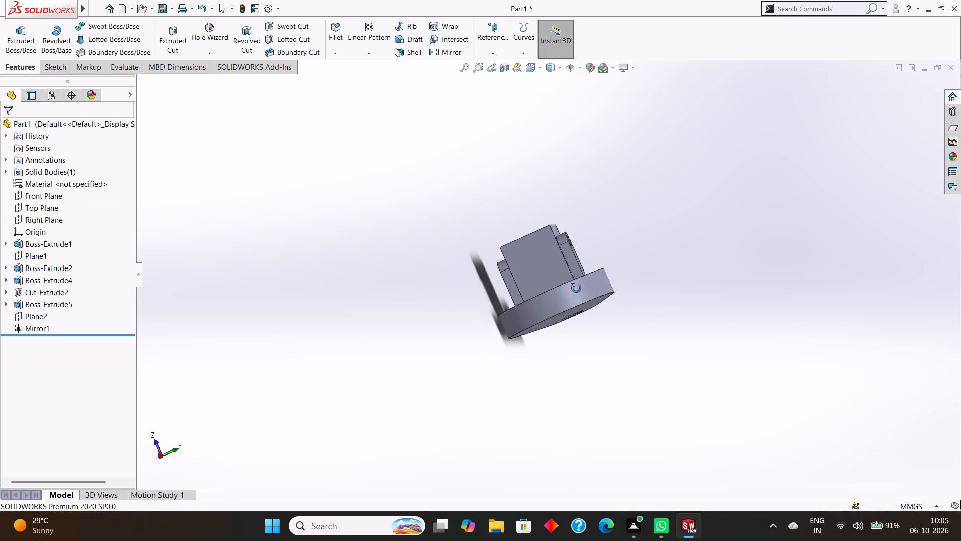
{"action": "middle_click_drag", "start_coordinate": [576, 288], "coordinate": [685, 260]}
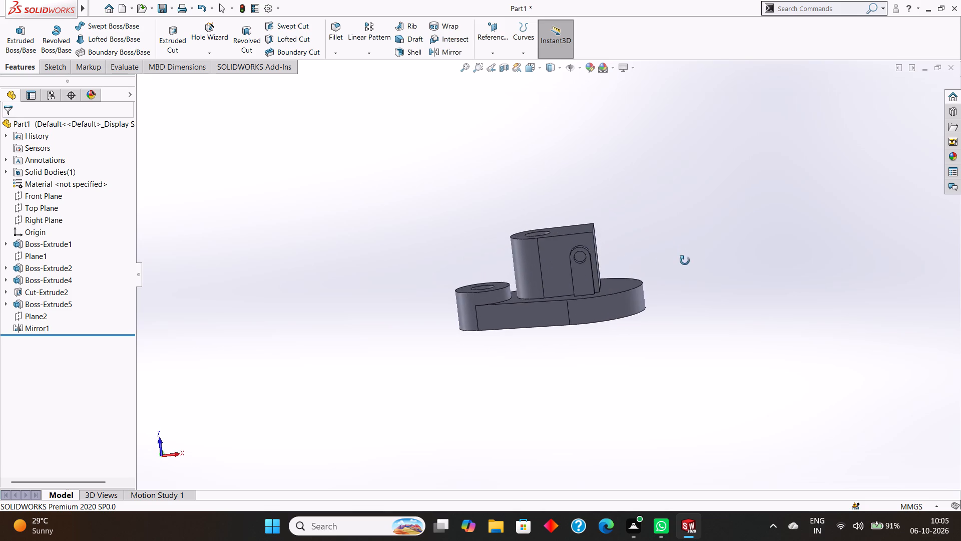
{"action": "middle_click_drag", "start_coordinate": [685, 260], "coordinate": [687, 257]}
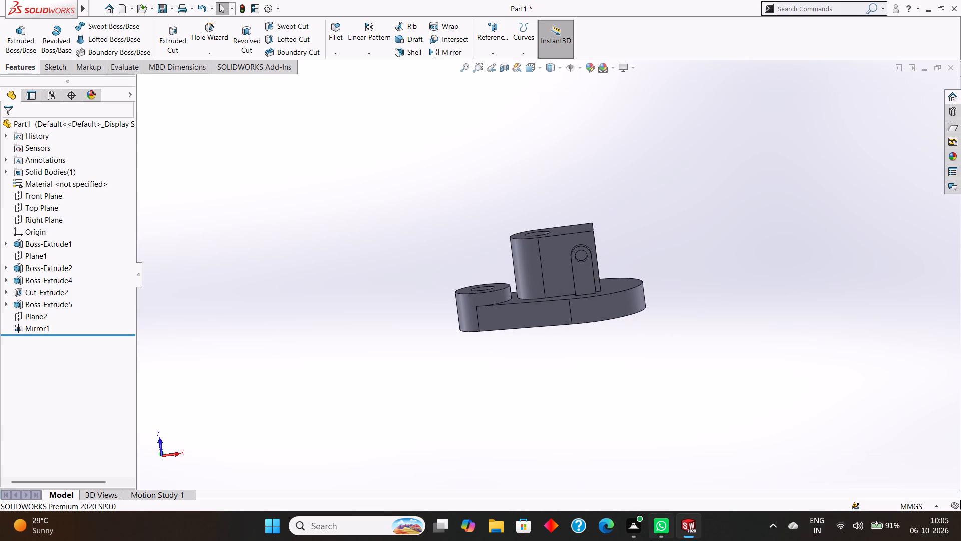
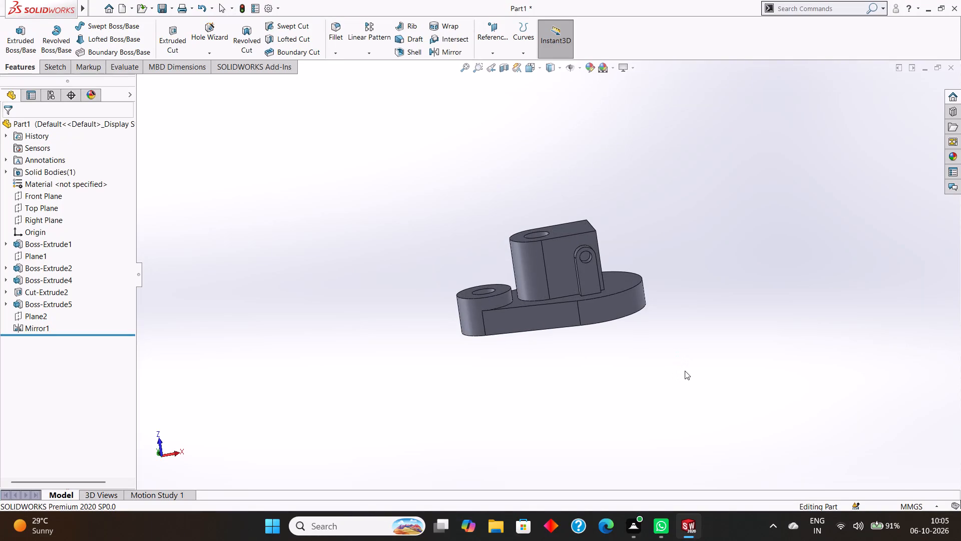
Save the part in the tryfuji folder as "pivot mounting bracket" in SOLIDWORKS Part format.
{"action": "key", "text": "ctrl+s"}
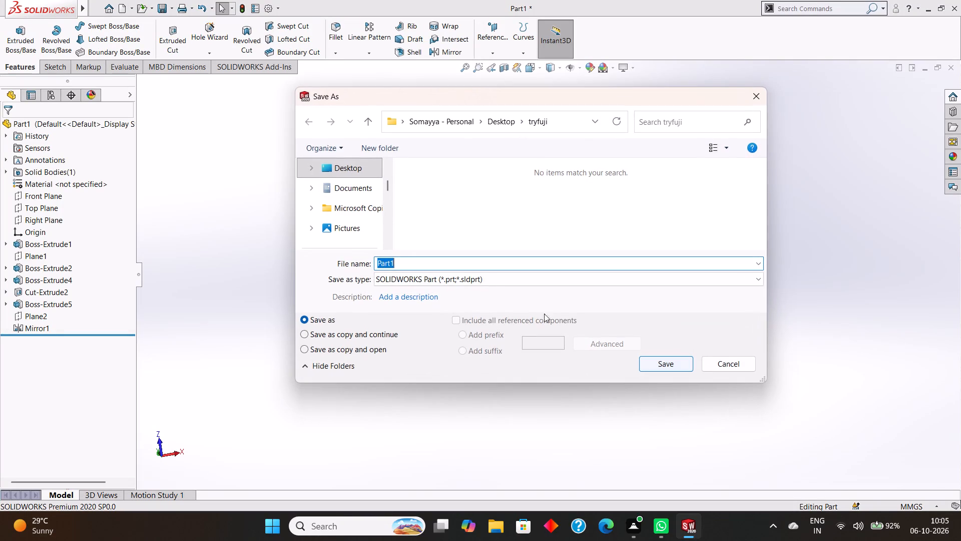
{"action": "key", "text": "BackSpace"}
{"action": "type", "text": "piv"}
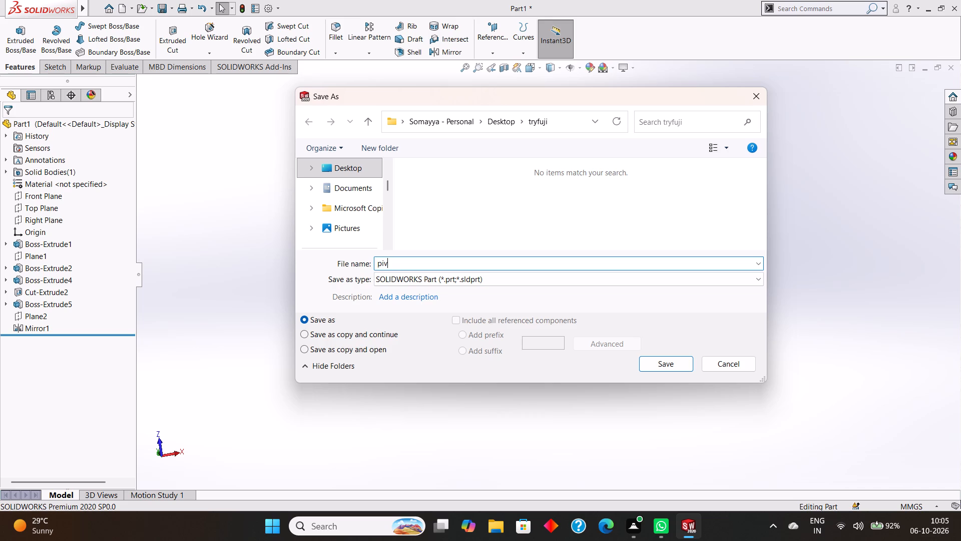
{"action": "type", "text": "ot mounting"}
{"action": "key", "text": "space"}
{"action": "type", "text": "bracket"}
{"action": "left_click", "coordinate": [653, 363]}
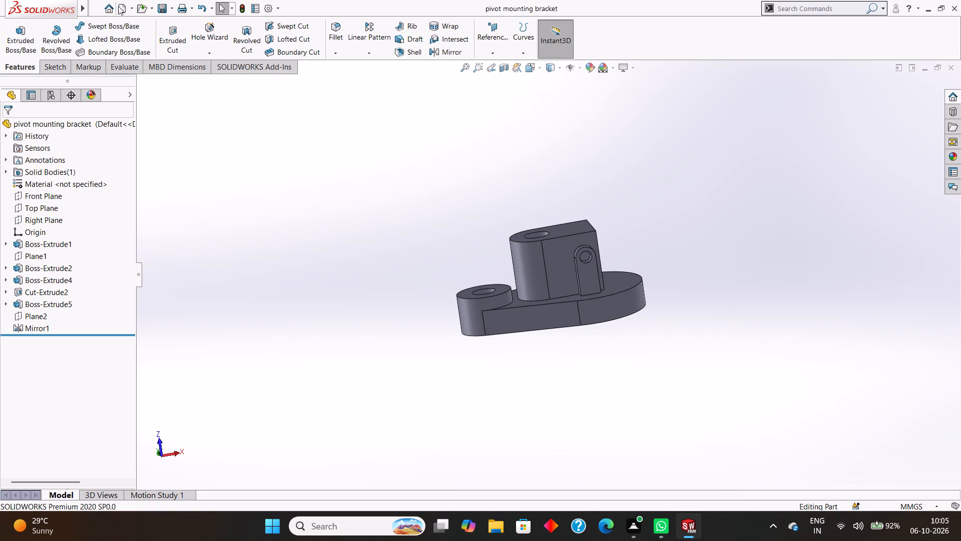
Save a PDF copy of the part in the tryfuji folder under the name "pivot mounting bracket".
{"action": "left_click", "coordinate": [172, 9]}
{"action": "left_click", "coordinate": [184, 34]}
{"action": "left_click", "coordinate": [489, 280]}
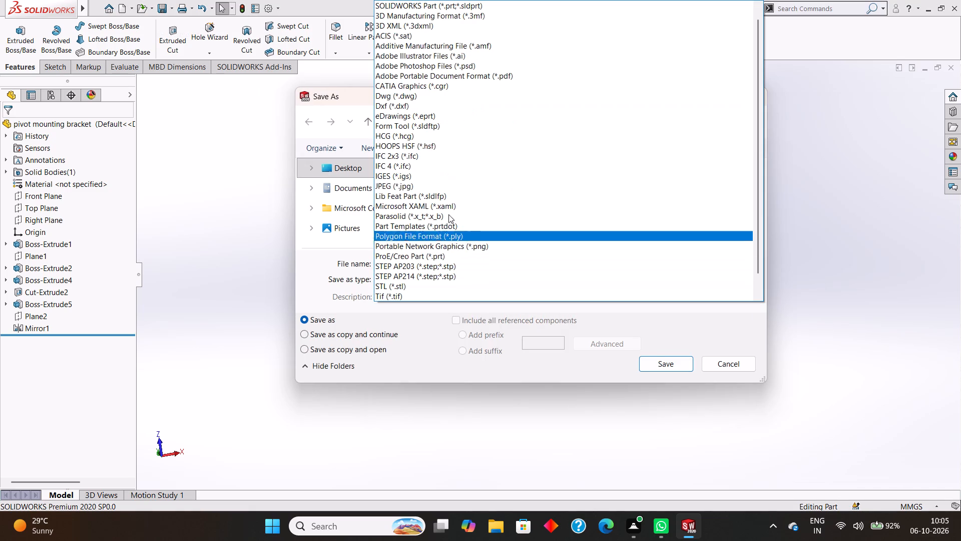
{"action": "left_click", "coordinate": [475, 78]}
{"action": "left_click", "coordinate": [466, 299]}
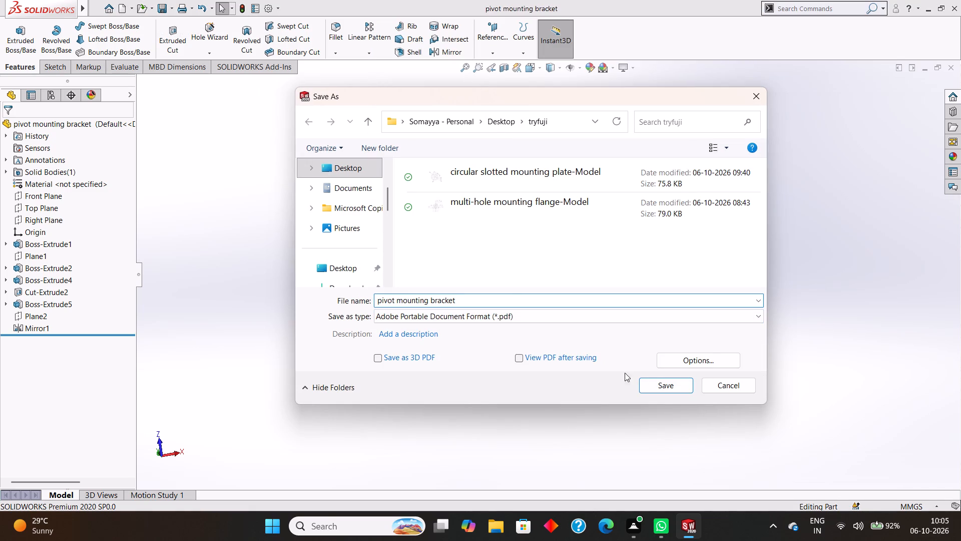
{"action": "left_click", "coordinate": [658, 384]}
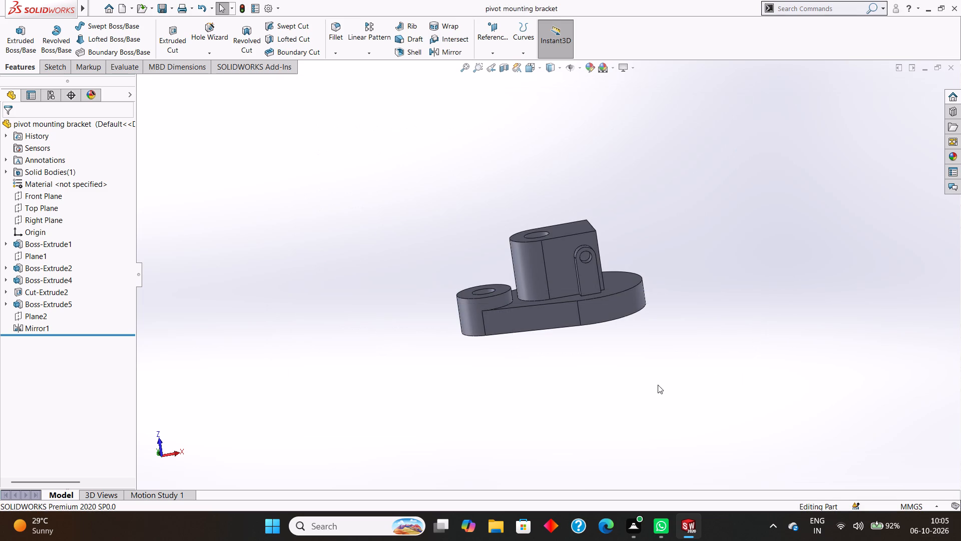